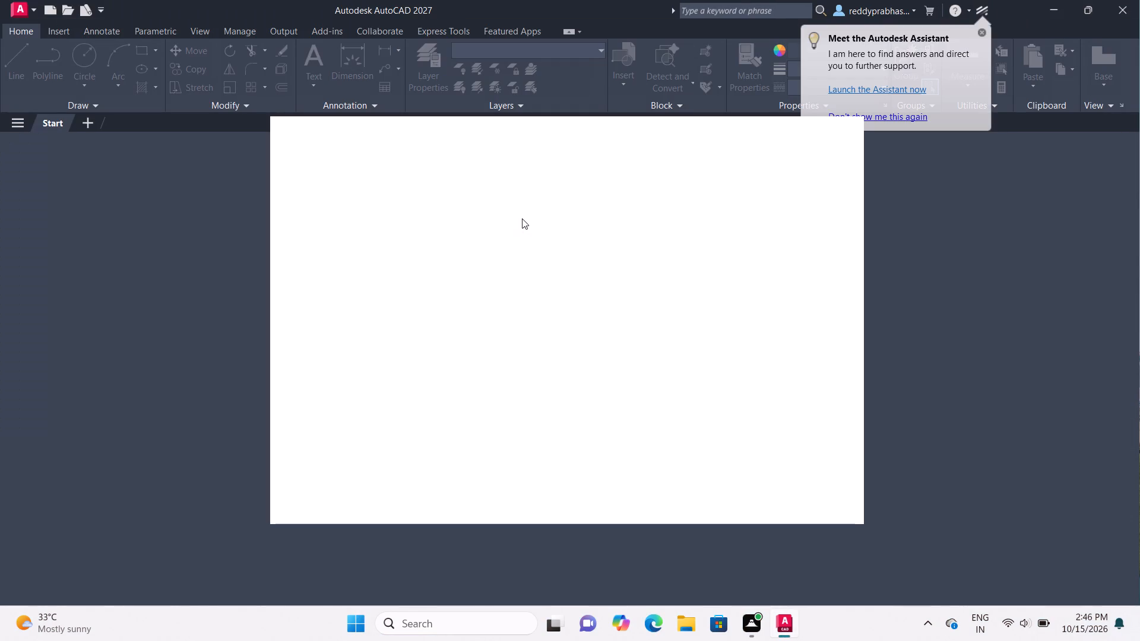
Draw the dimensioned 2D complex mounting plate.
Dismiss the Autodesk Assistant introduction tip.
left_click(983, 28)
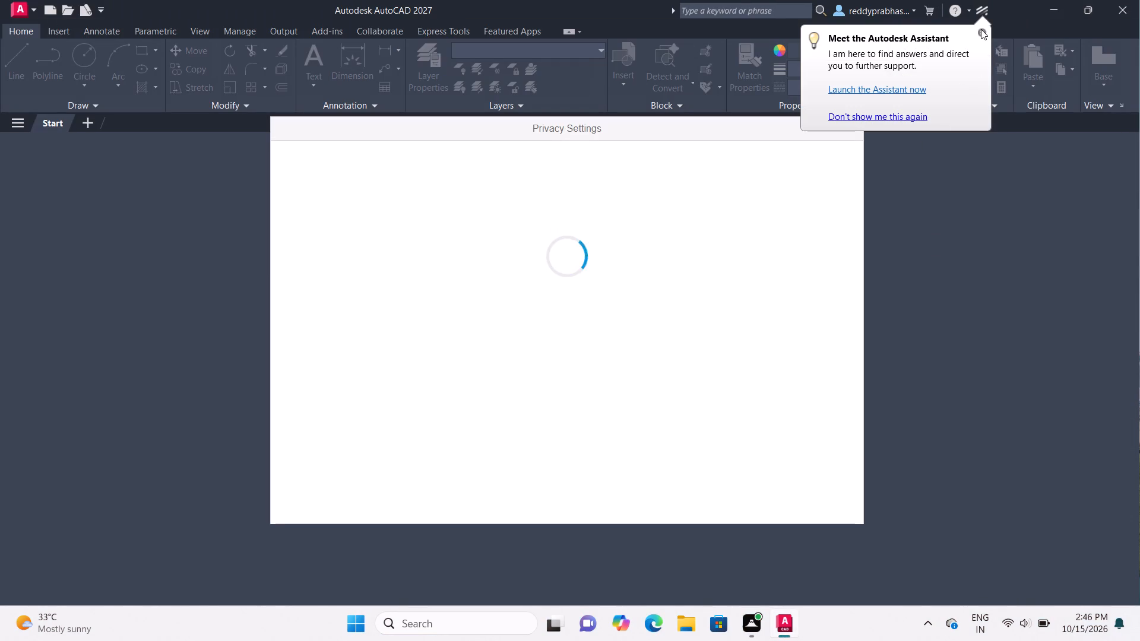
left_click(982, 29)
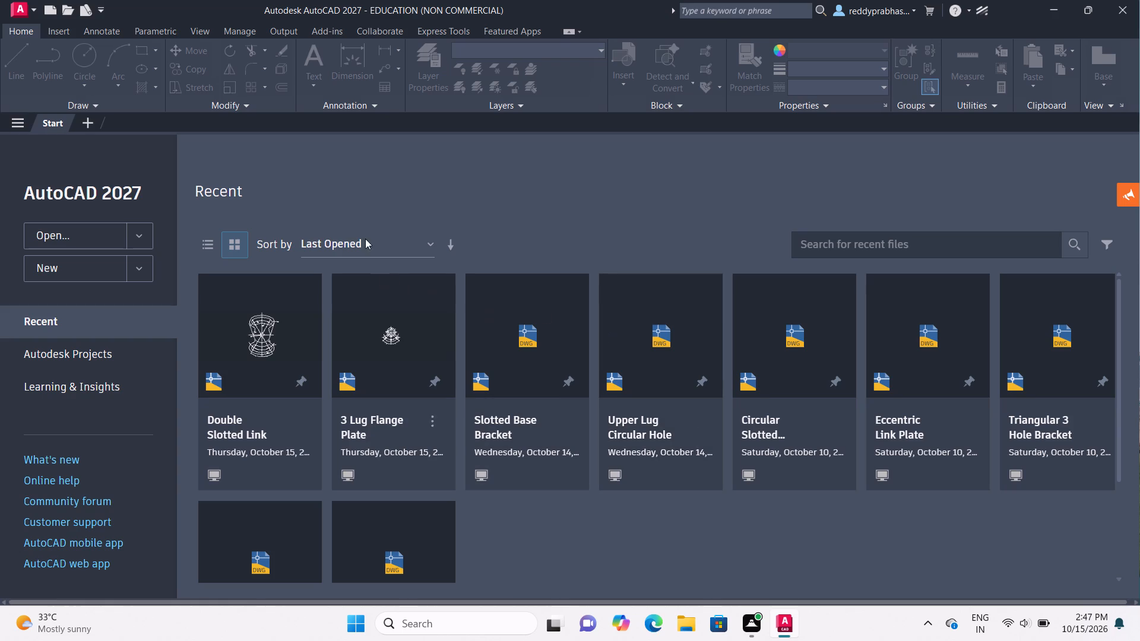
Create a new blank drawing.
double_click(91, 123)
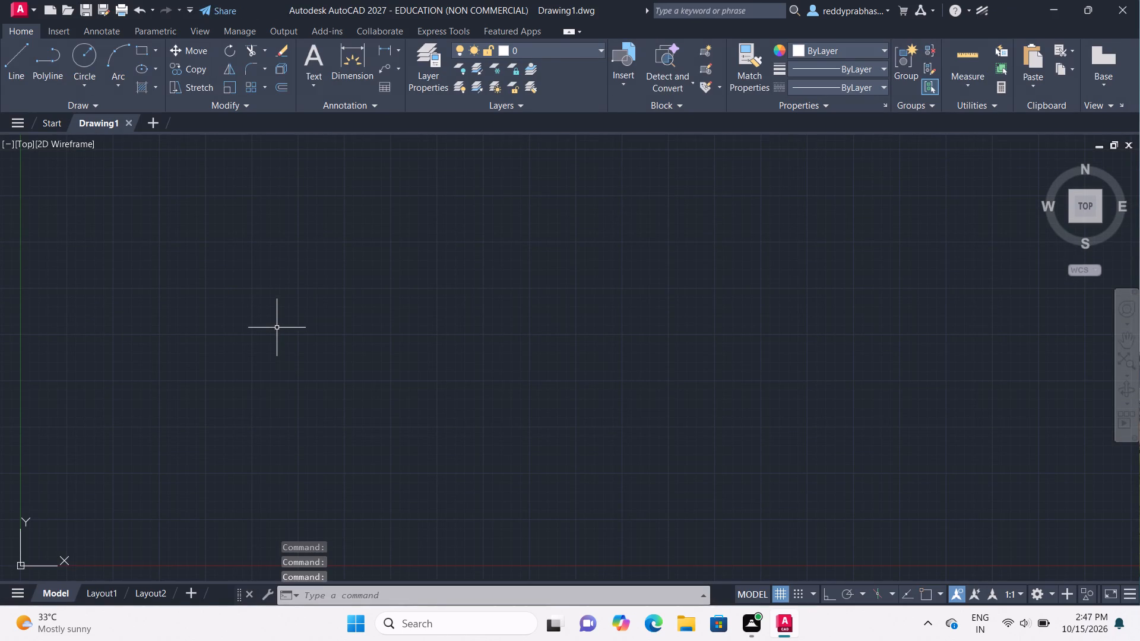
Turn off the grid display and set the UCS icon to OFF in the drawing.
left_click(778, 592)
type("uc")
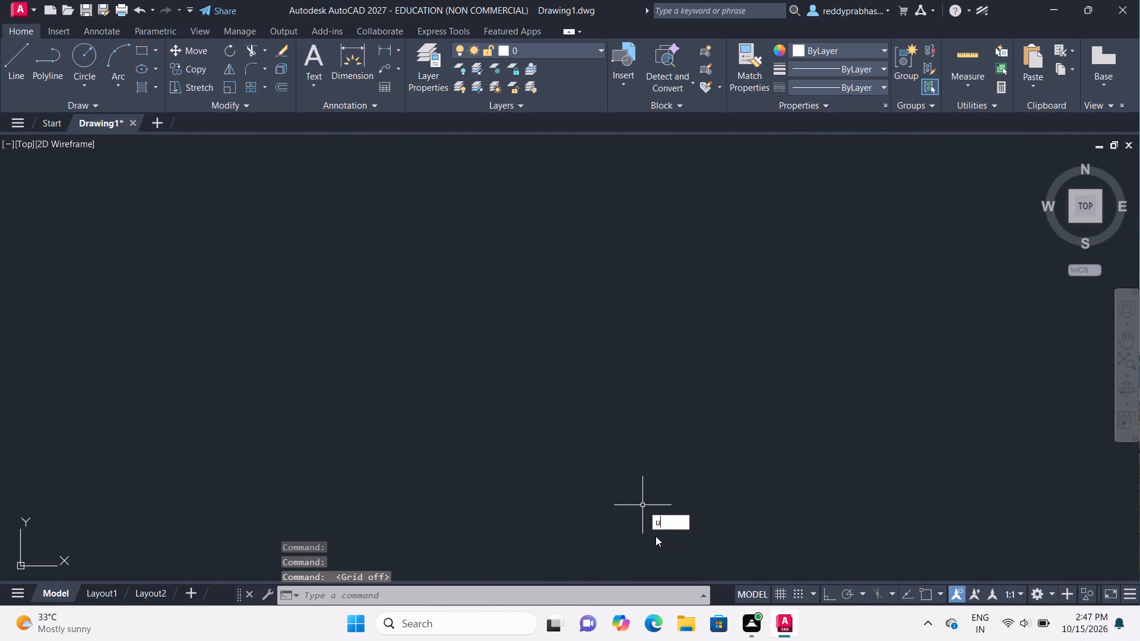
key("c")
key("BackSpace")
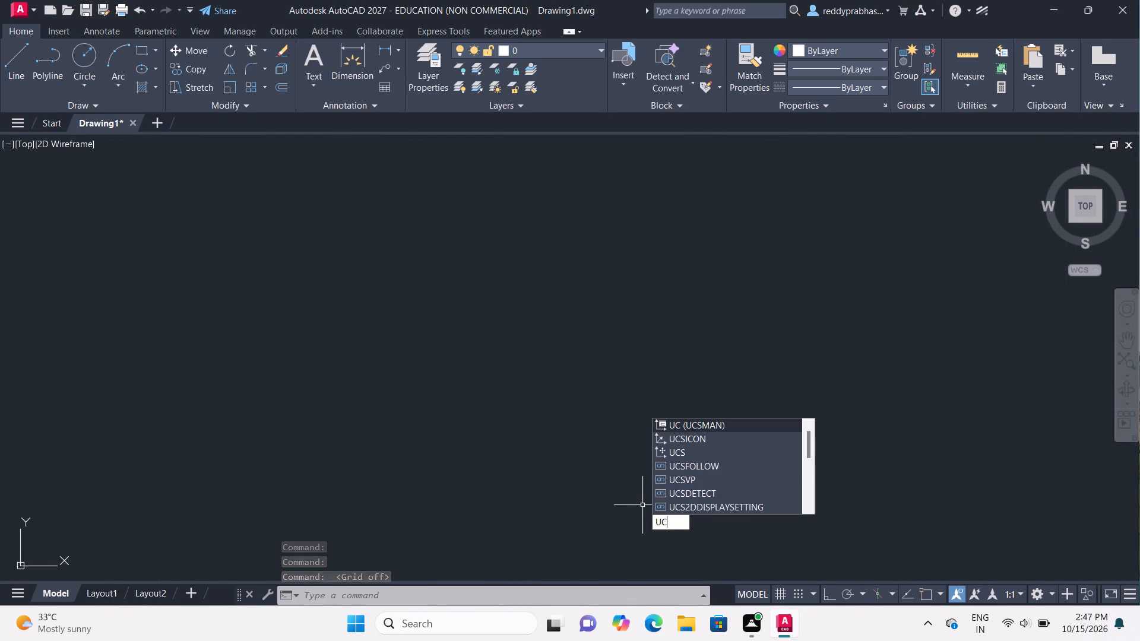
left_click(736, 442)
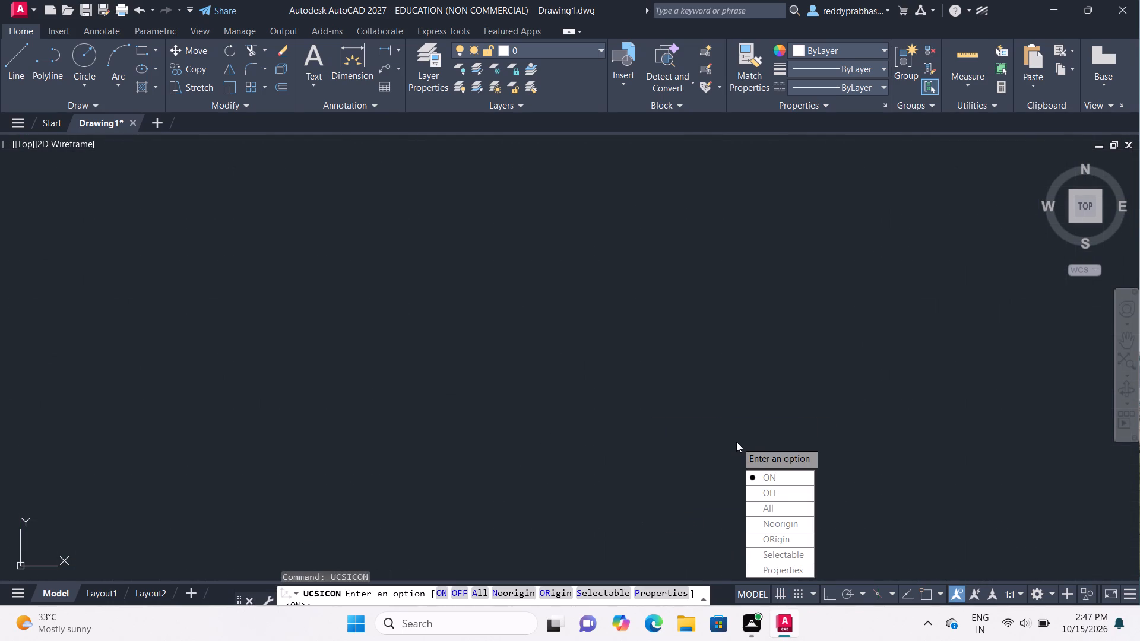
left_click_drag(776, 495, 736, 442)
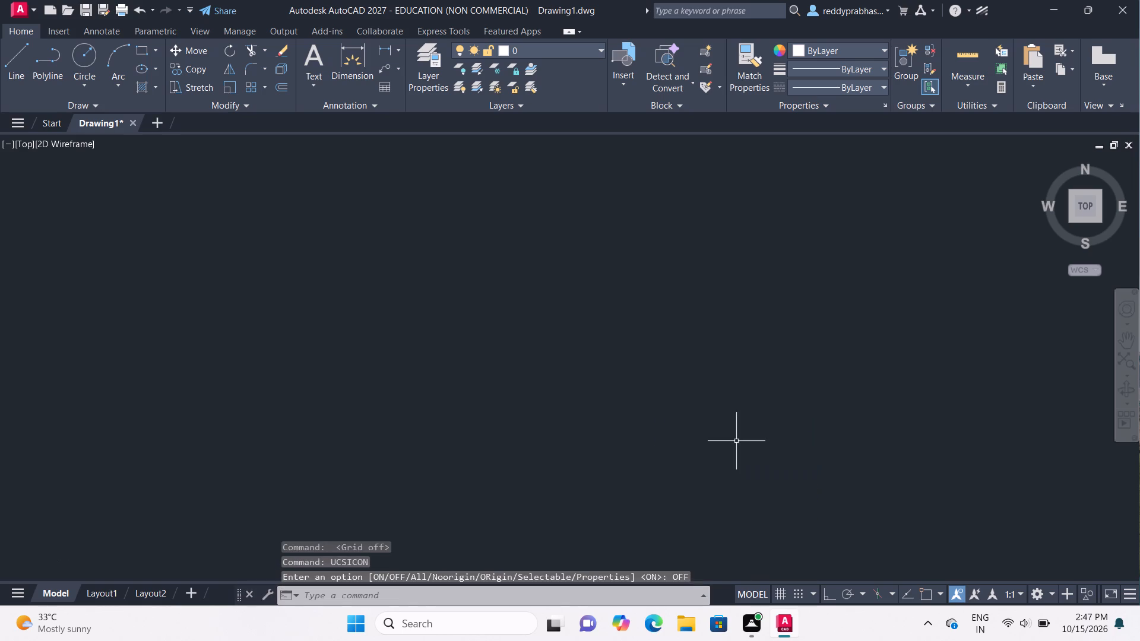
Configure the drawing units to a length precision of 0.00 and an insertion scale of millimeters.
key("u")
left_click(502, 438)
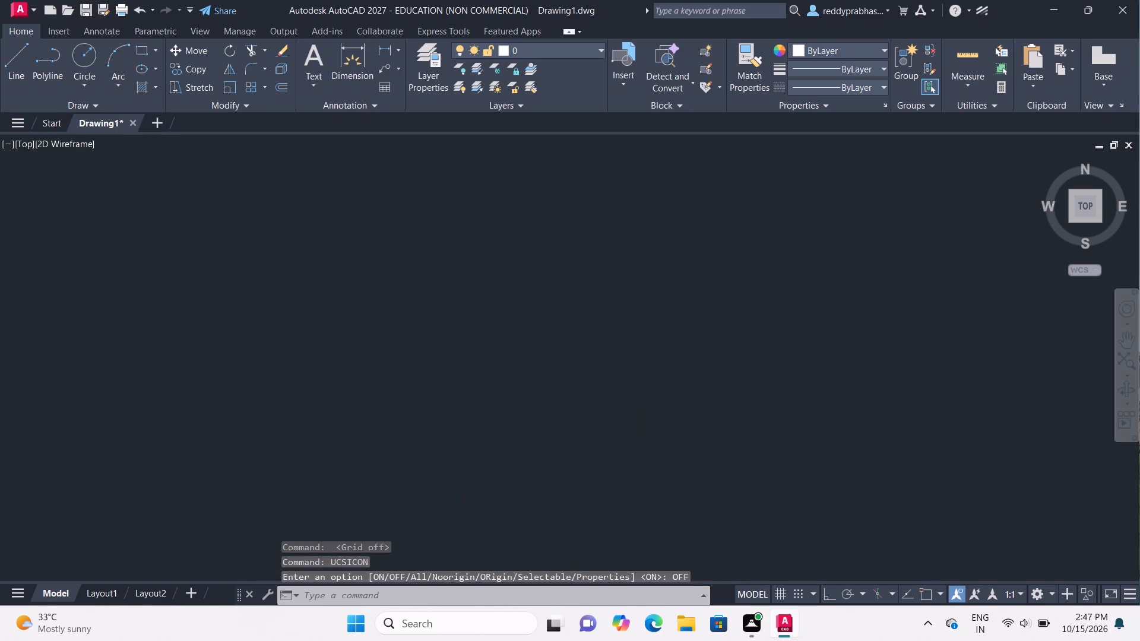
left_click(526, 235)
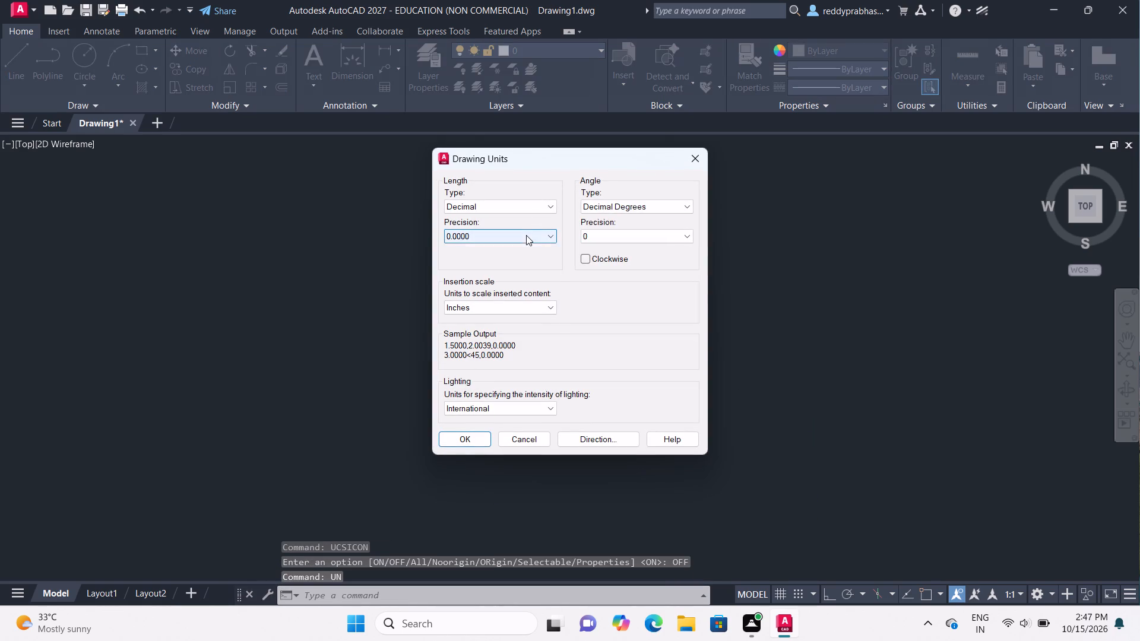
triple_click(515, 266)
left_click(512, 304)
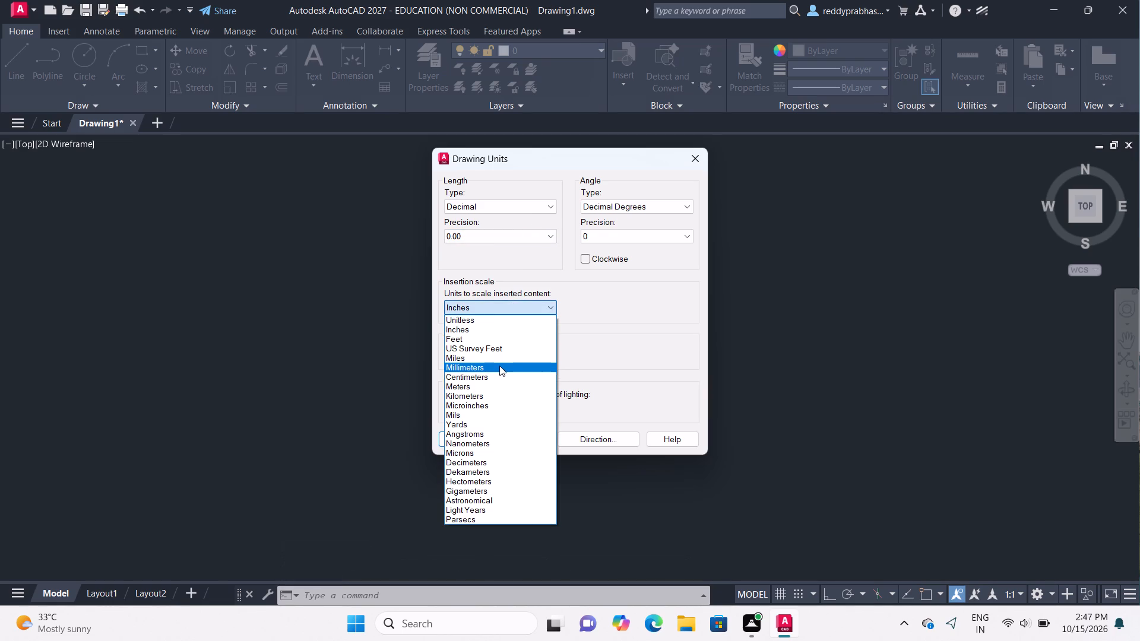
double_click(499, 366)
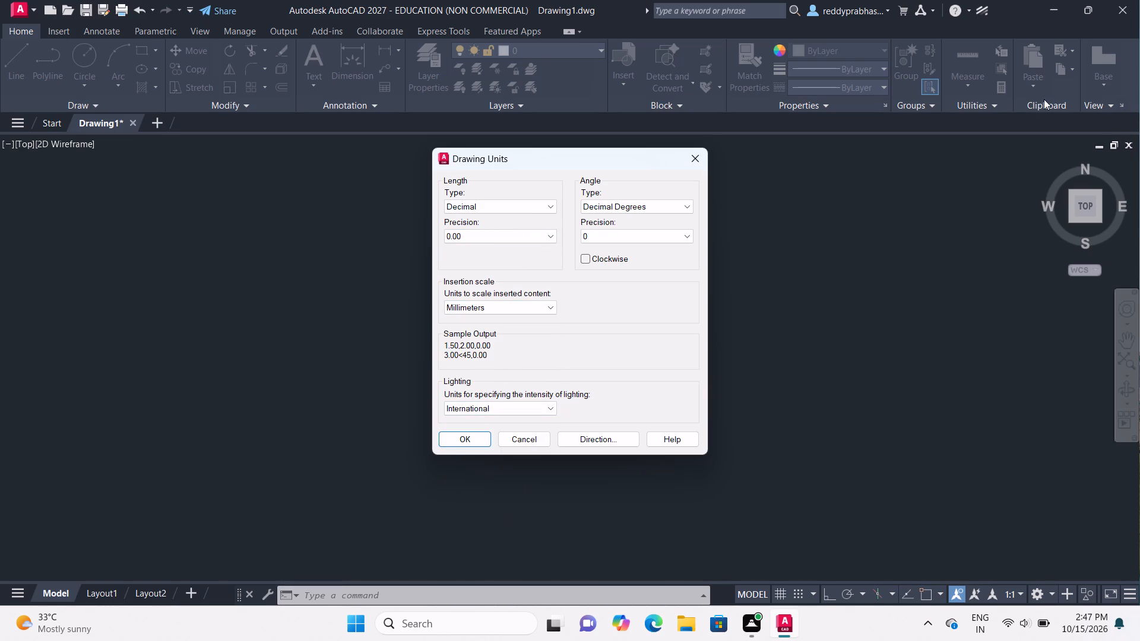
double_click(464, 439)
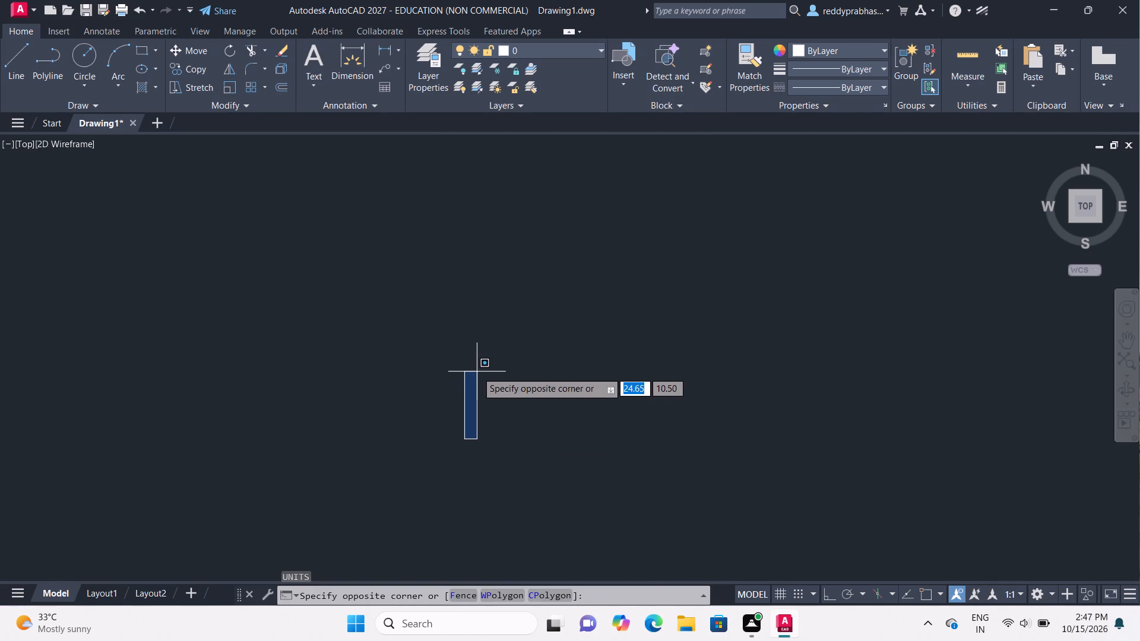
key("Escape")
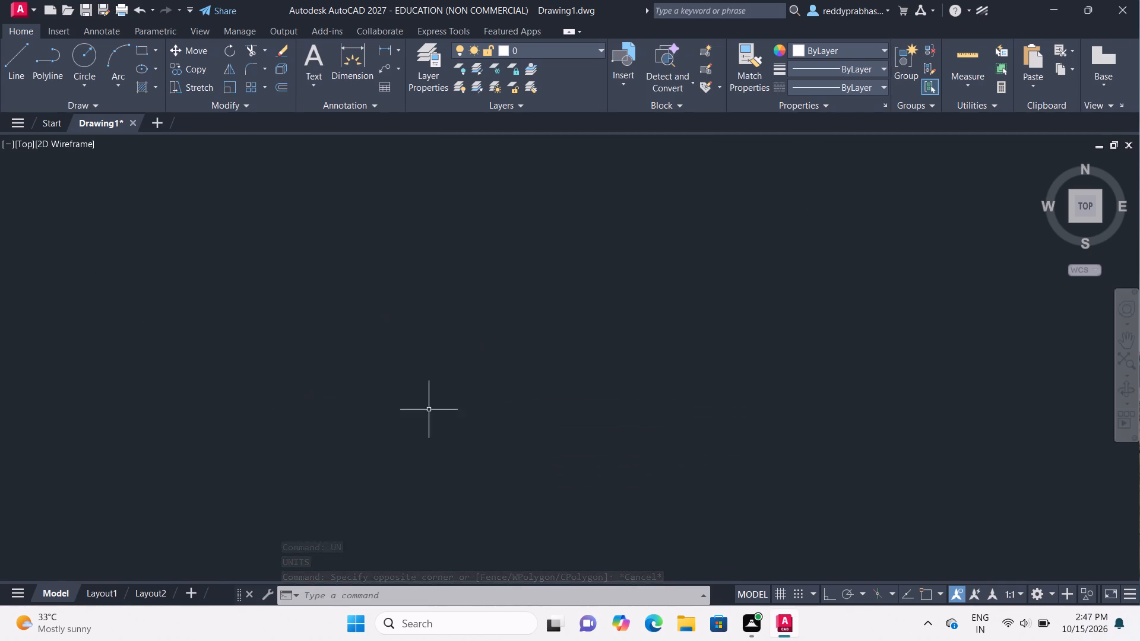
Draw a near-horizontal construction line across the middle of the drawing area, with its through point about 5.9 units from the base point.
key("x")
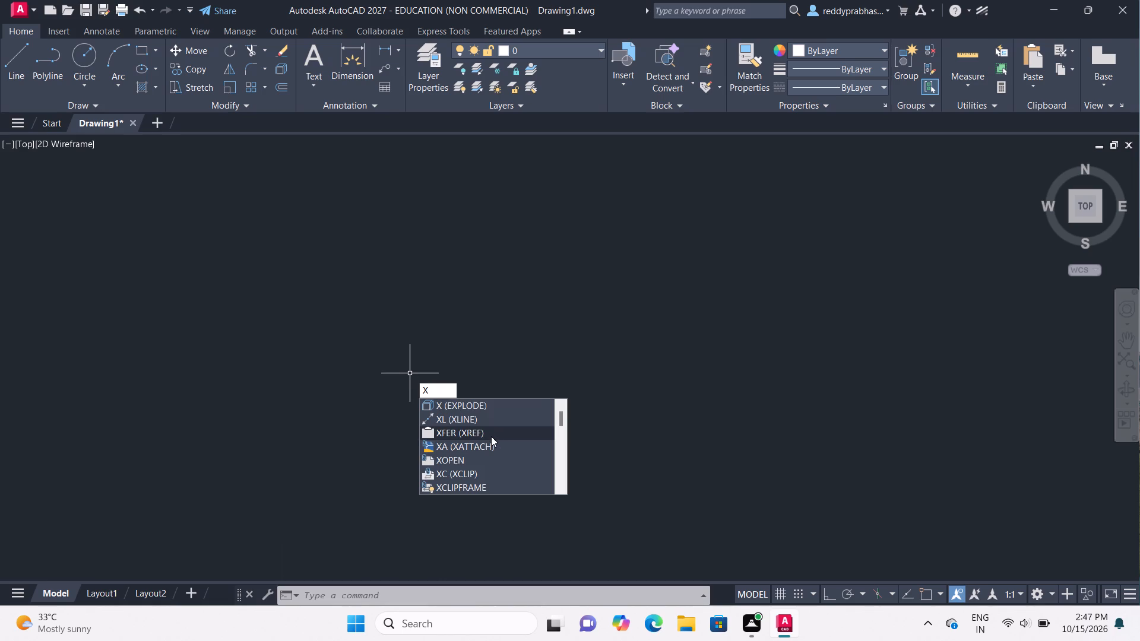
left_click(493, 424)
left_click(547, 293)
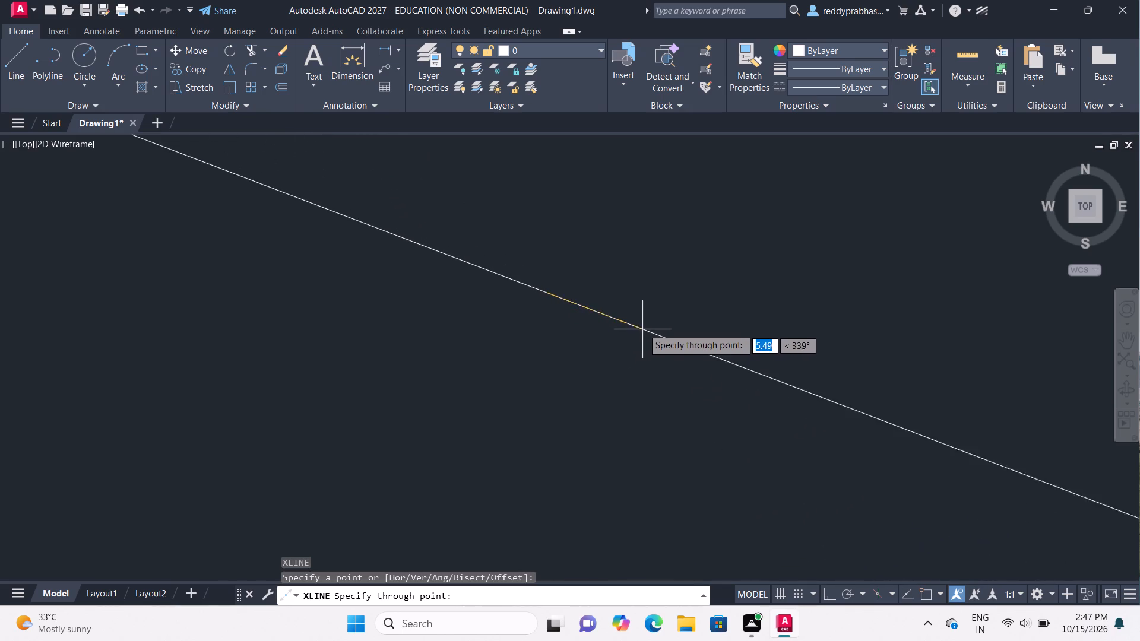
double_click(657, 293)
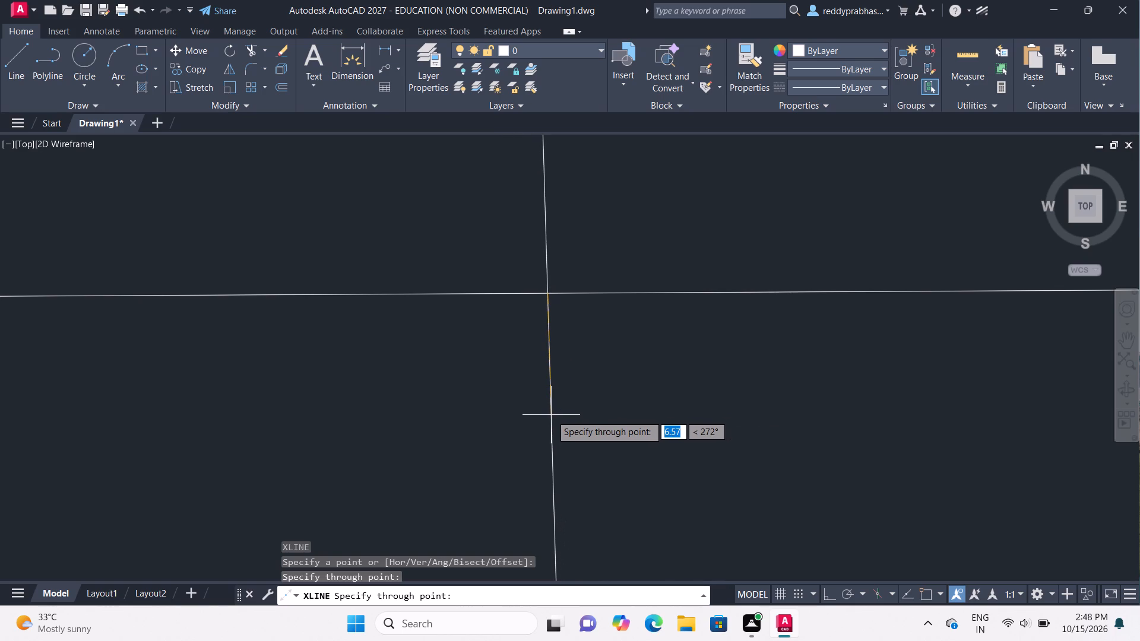
Add a vertical construction line from the same base point, with its through point at 6.5 units and 270°, and end the XLINE command.
key("shift+less")
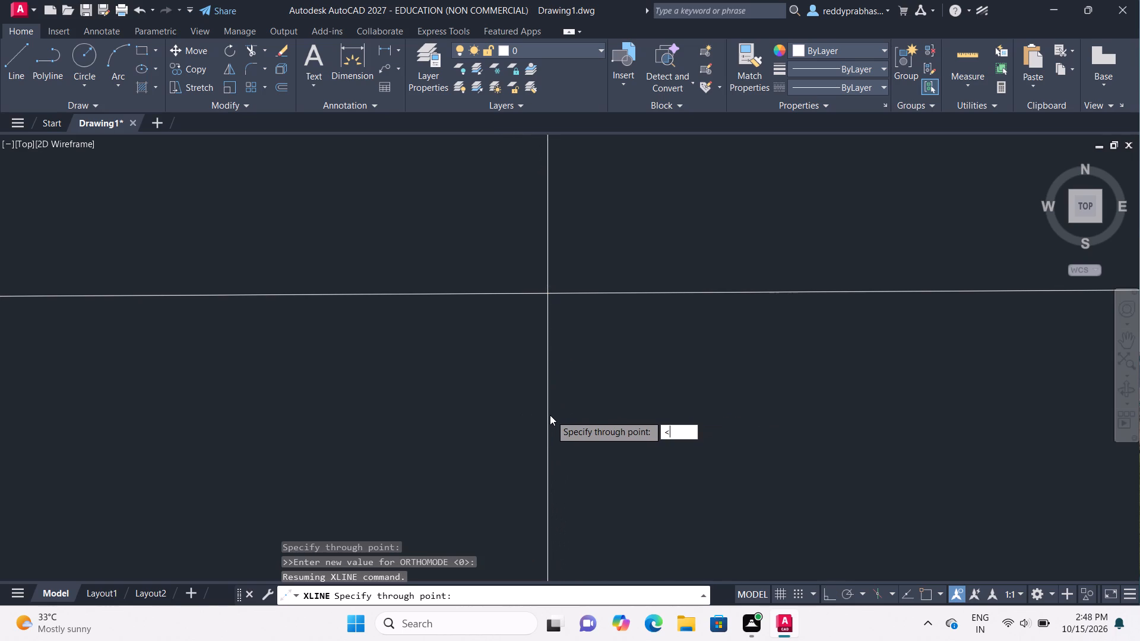
key("BackSpace")
key("shift+at")
type("100")
key("Return")
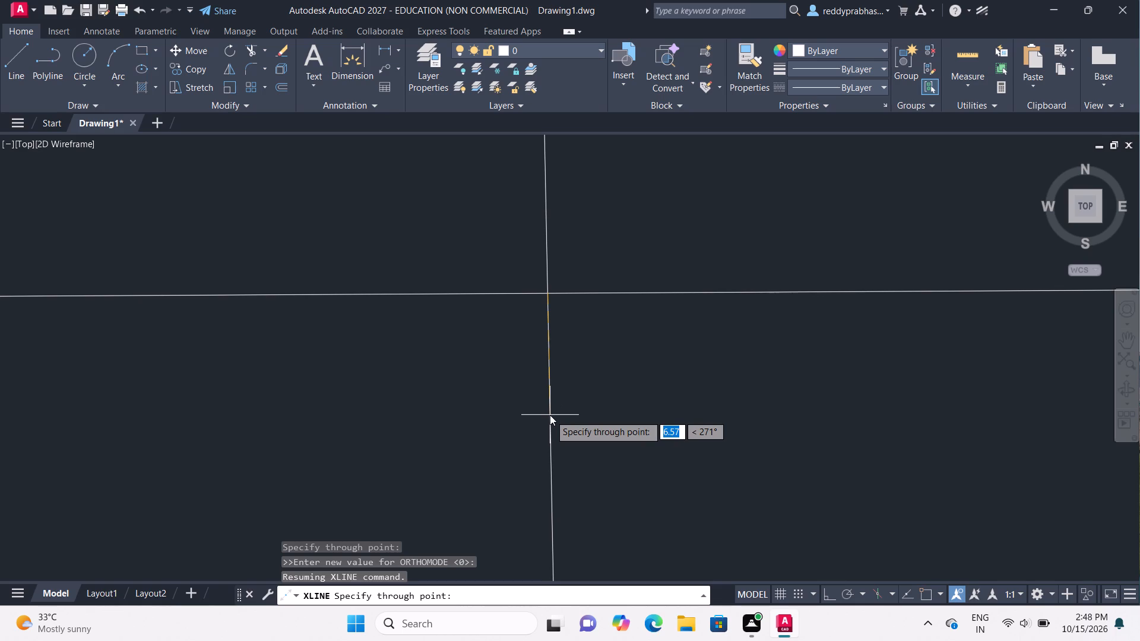
key("6")
type(".5")
key("shift+less")
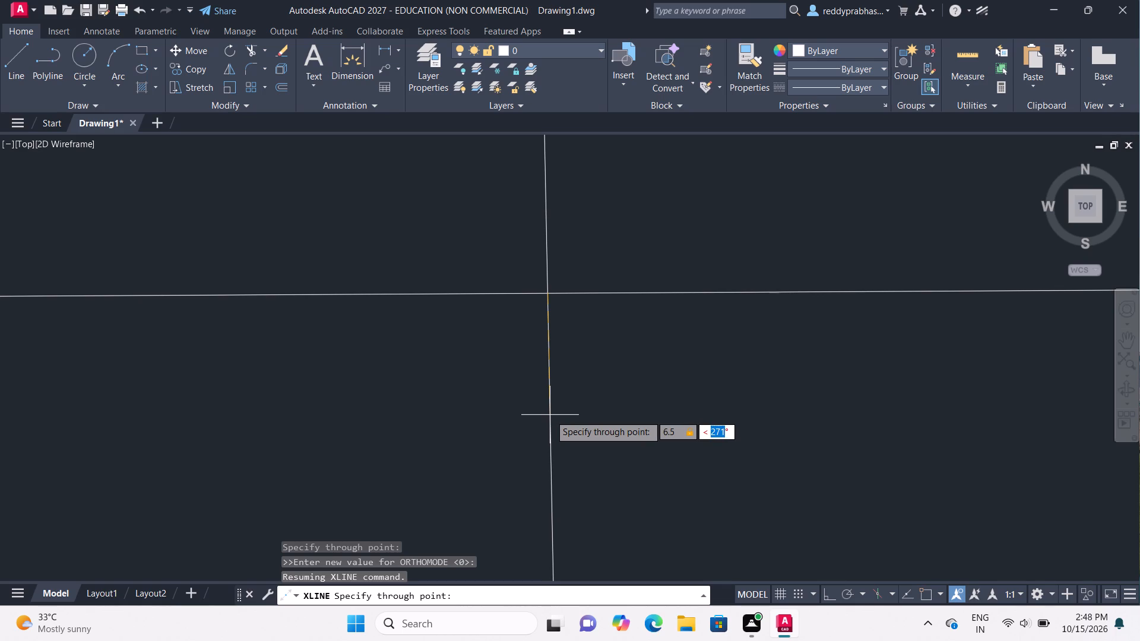
key("2")
type("70")
key("Return")
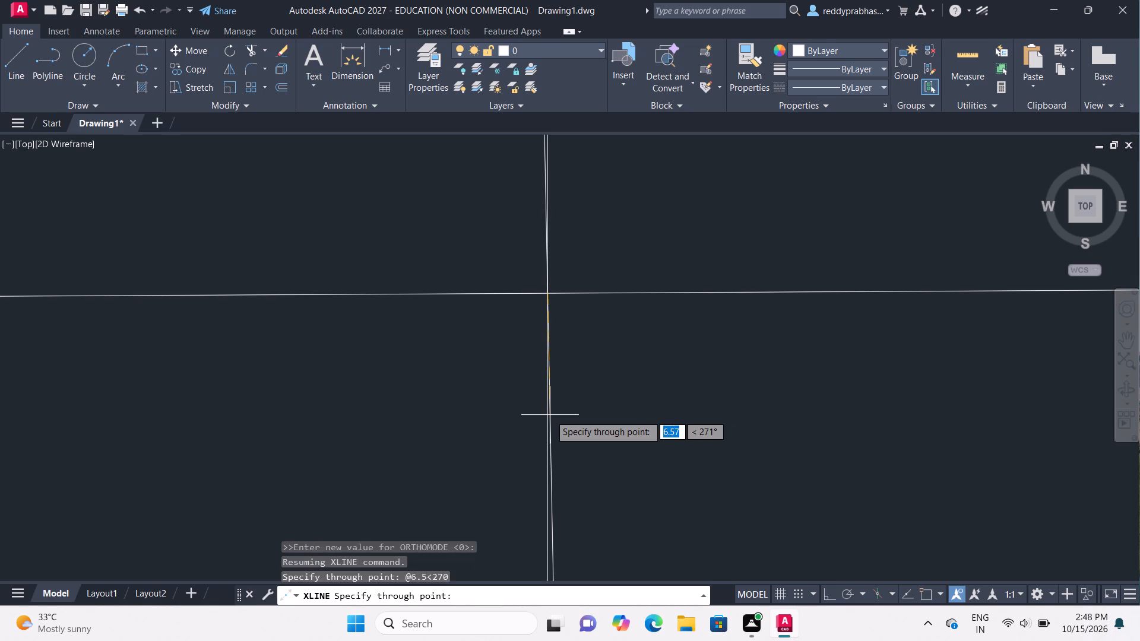
key("Escape")
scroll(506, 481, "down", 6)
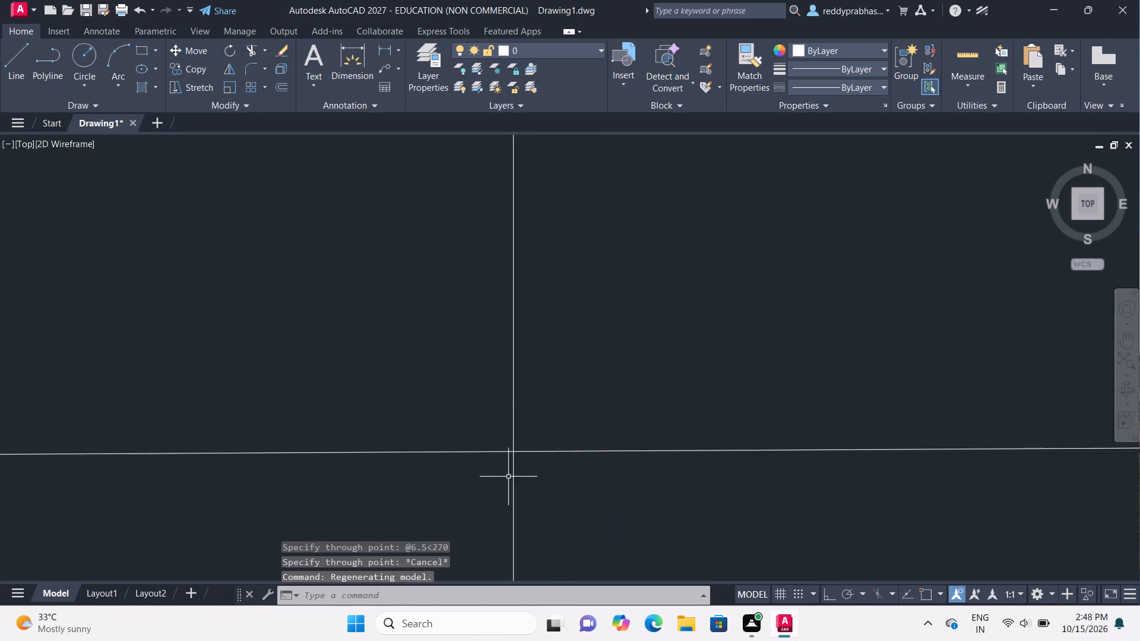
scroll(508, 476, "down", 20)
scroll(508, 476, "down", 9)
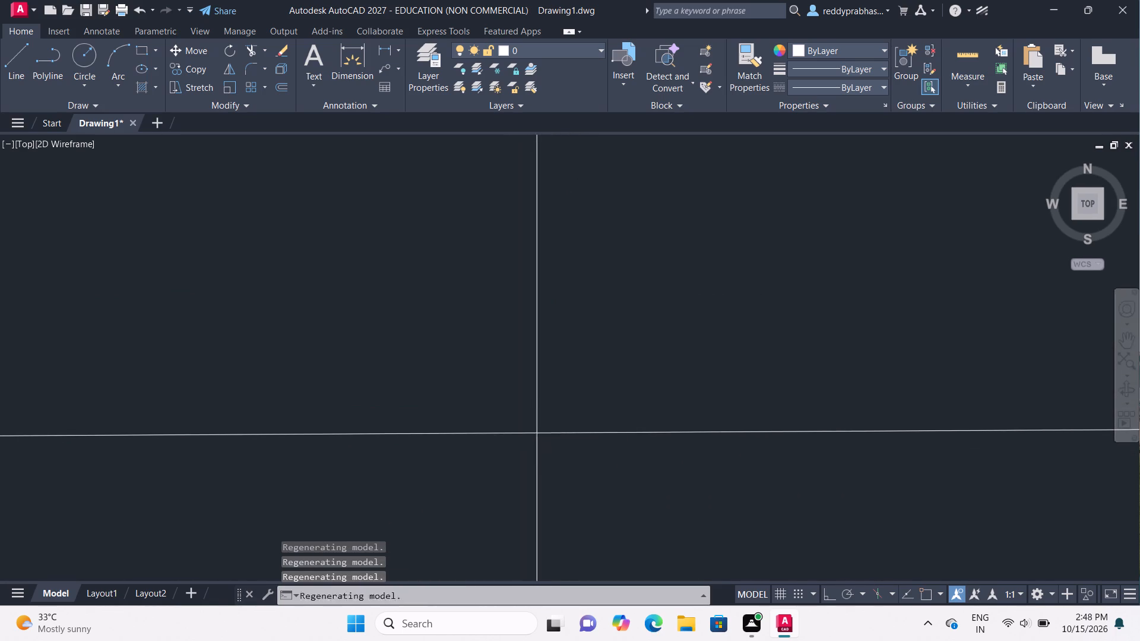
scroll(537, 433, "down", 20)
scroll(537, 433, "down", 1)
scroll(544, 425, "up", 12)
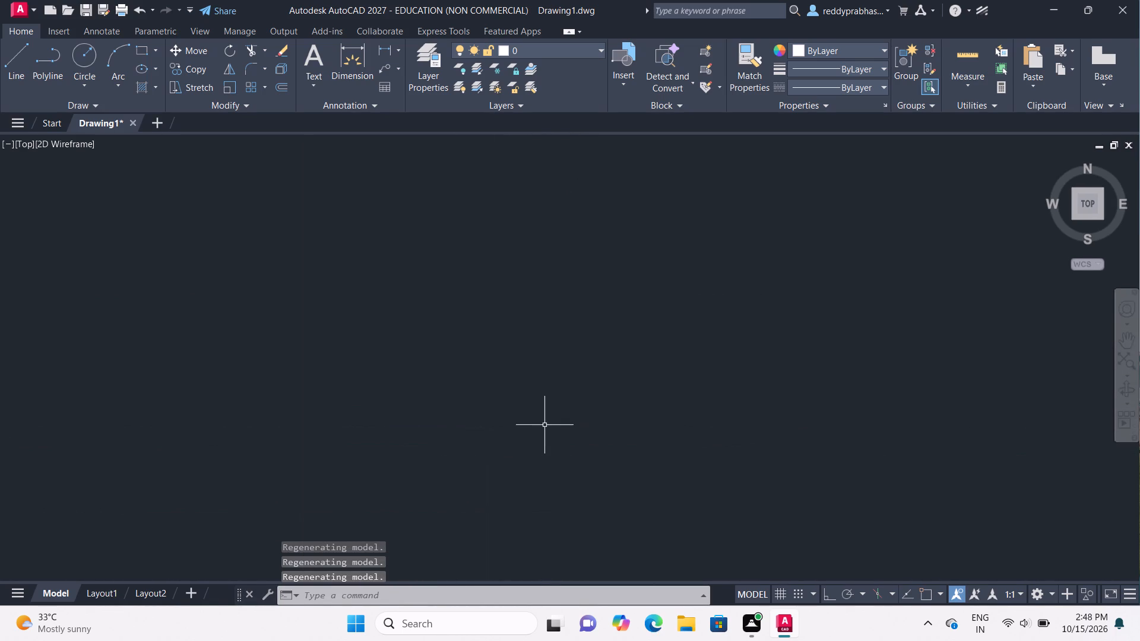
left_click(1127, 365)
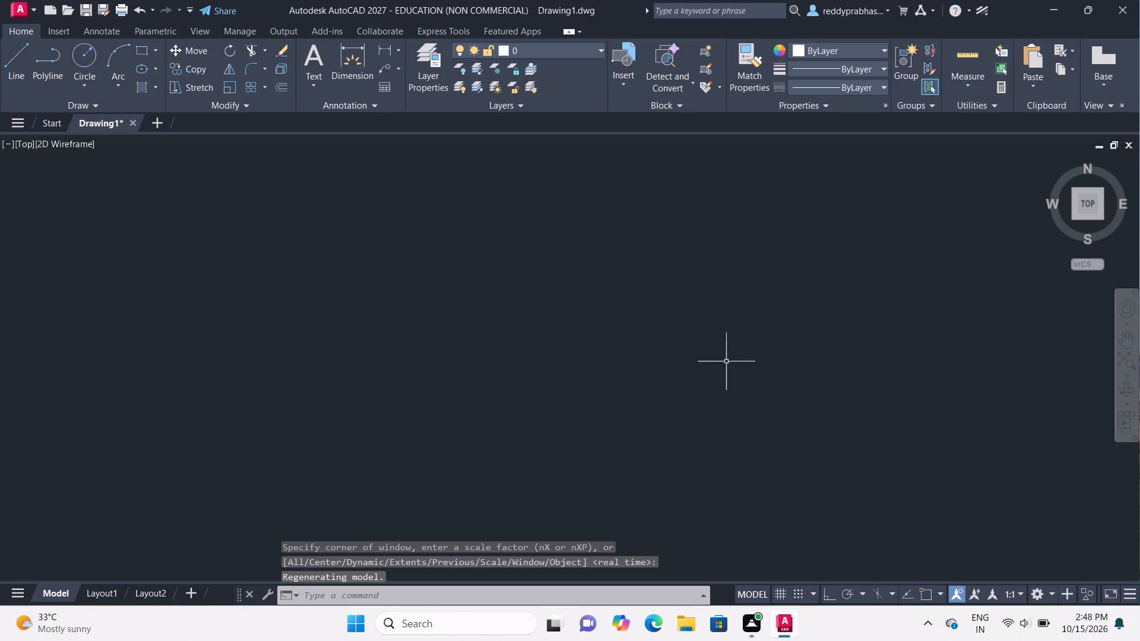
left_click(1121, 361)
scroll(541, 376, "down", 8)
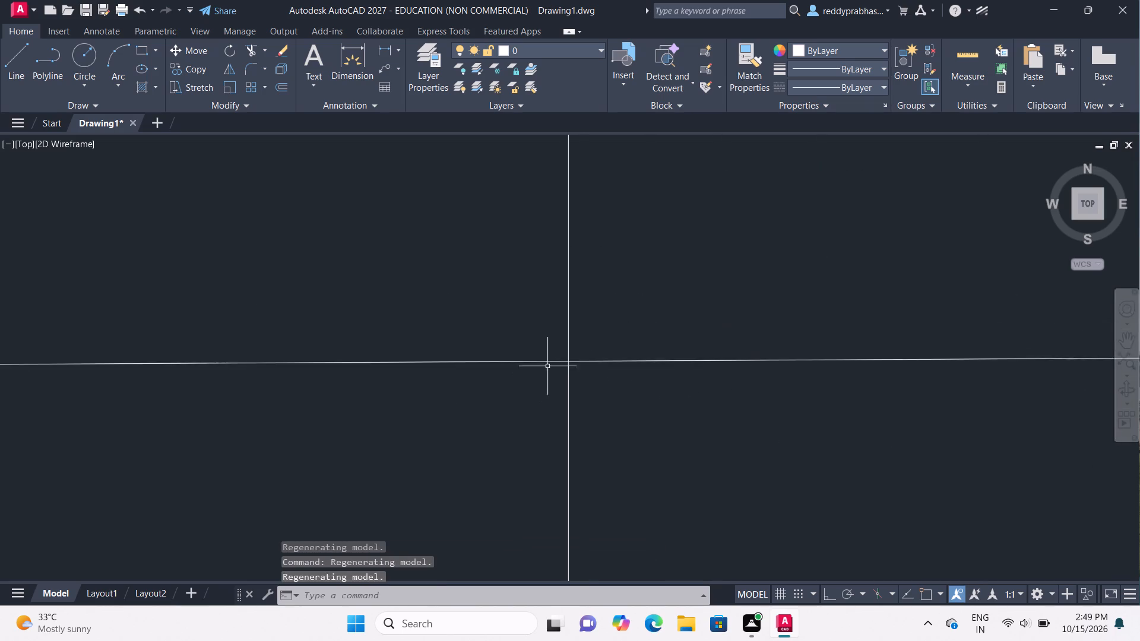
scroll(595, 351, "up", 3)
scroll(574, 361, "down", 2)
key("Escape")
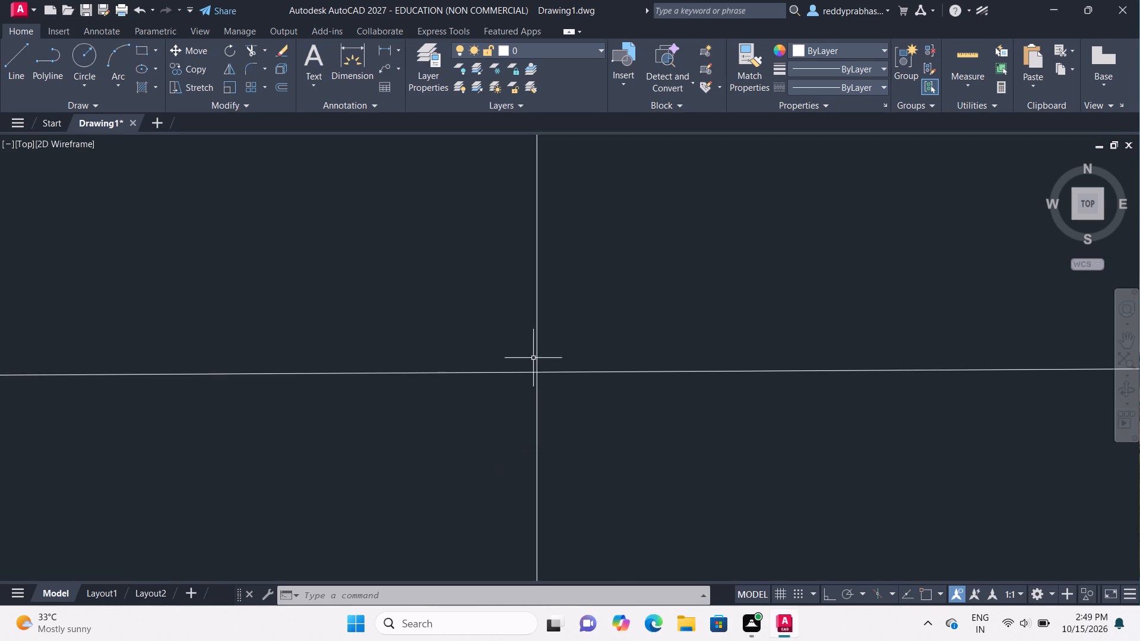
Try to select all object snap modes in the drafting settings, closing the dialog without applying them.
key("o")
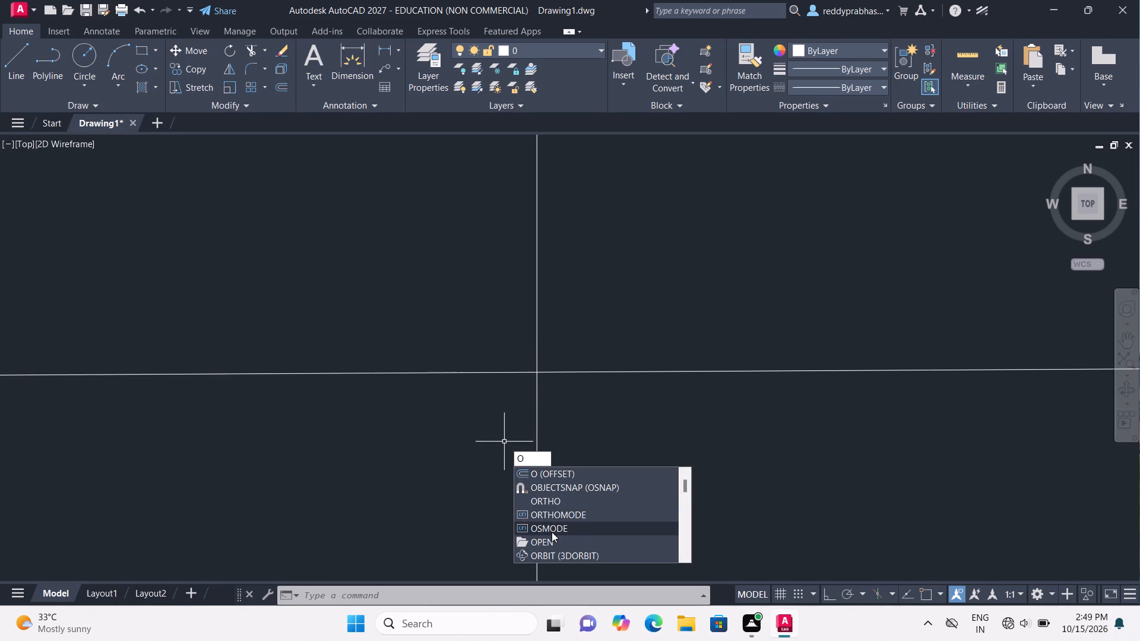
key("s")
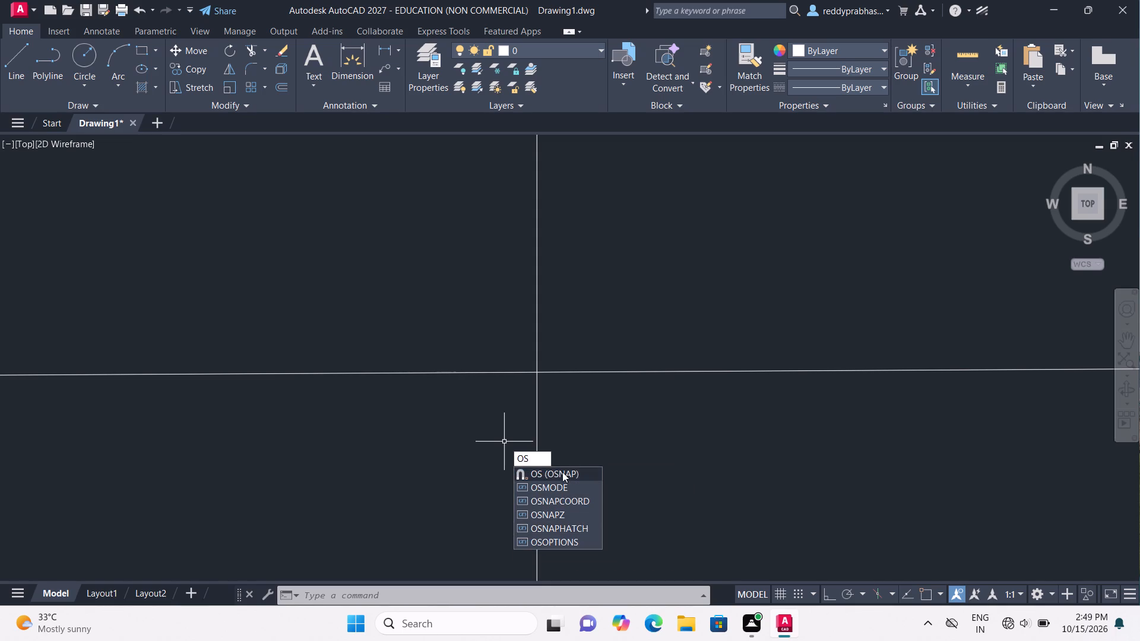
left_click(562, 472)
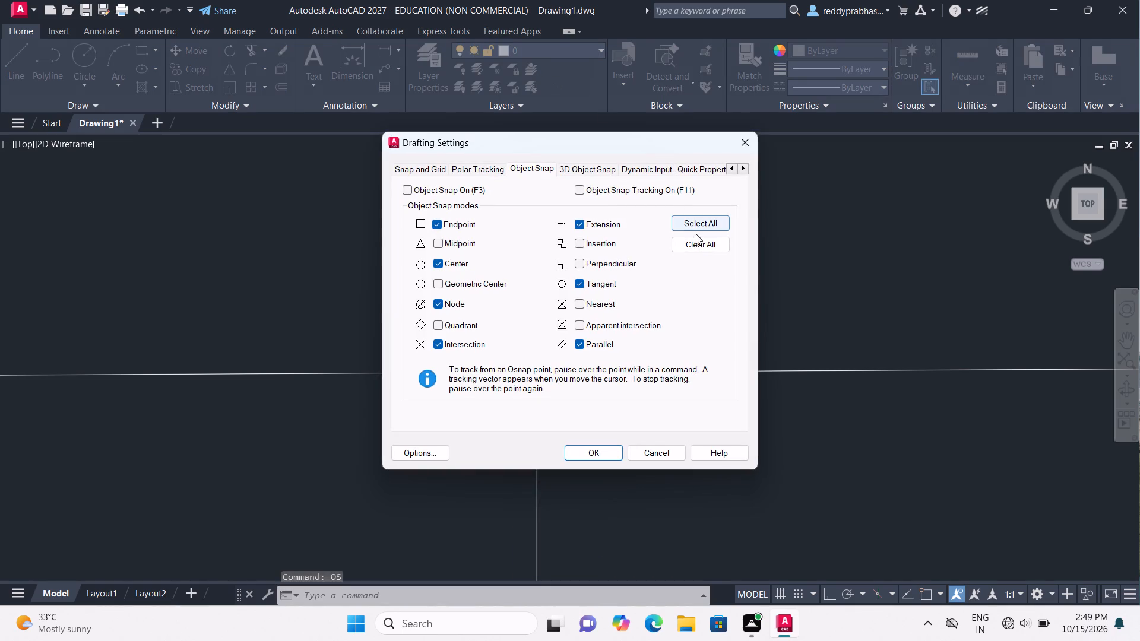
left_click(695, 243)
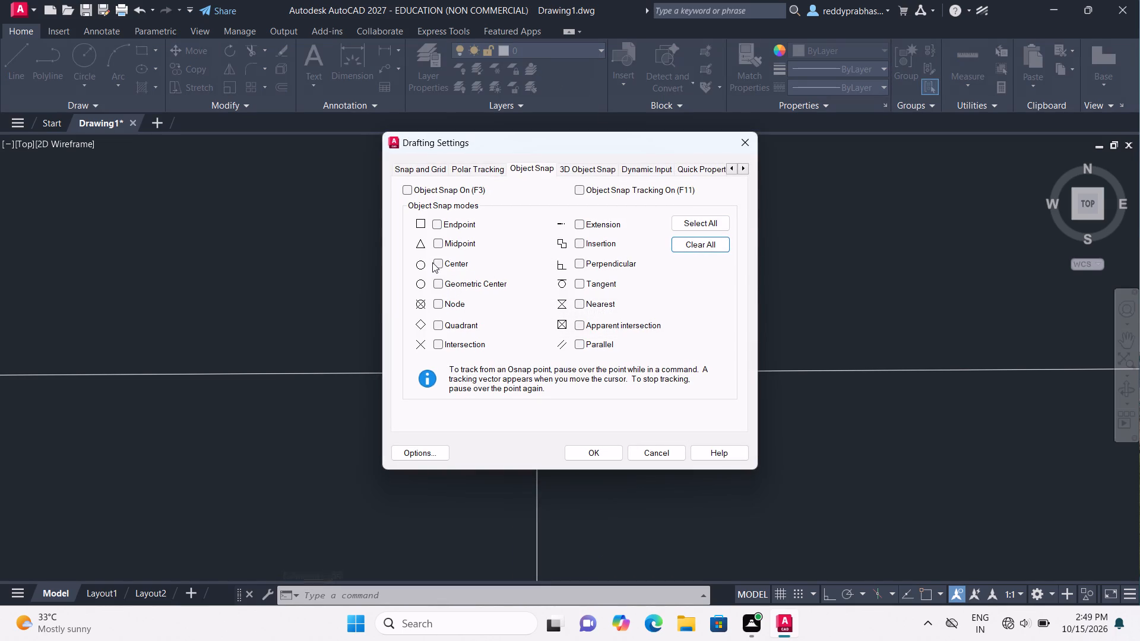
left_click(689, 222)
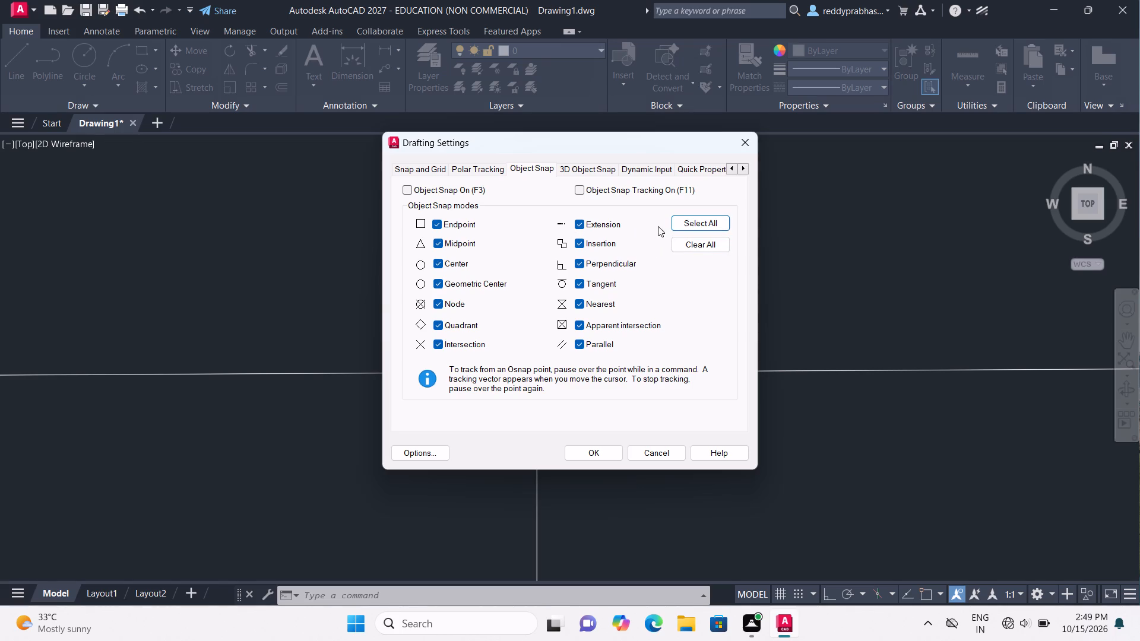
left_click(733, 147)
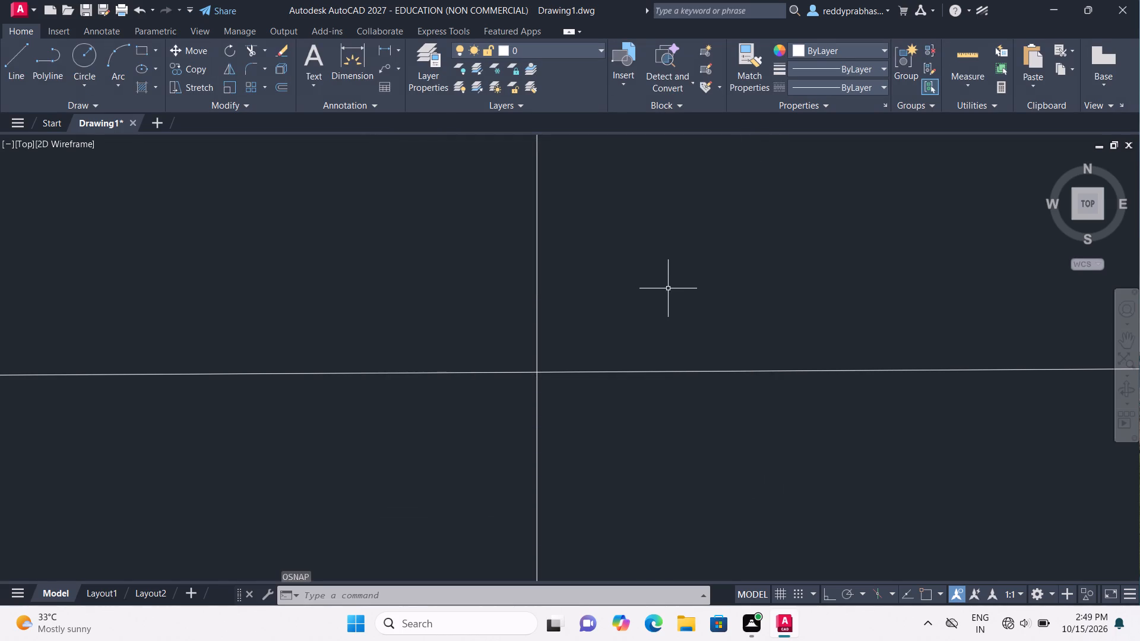
Review the selected object snap modes in the drafting settings and accept the dialog.
key("o")
key("s")
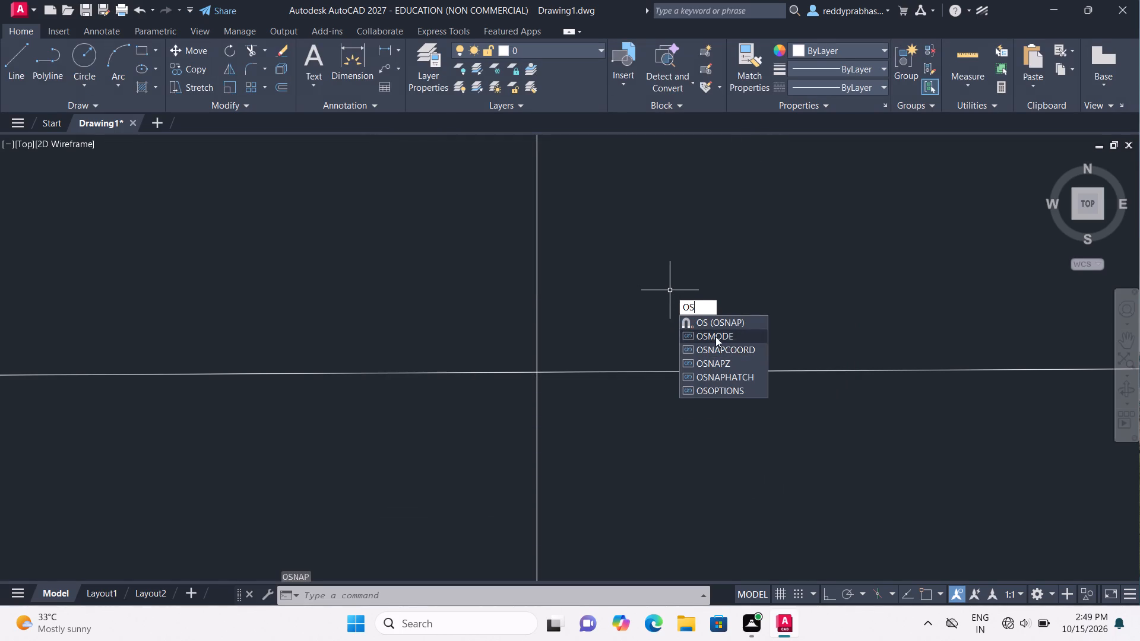
left_click(724, 319)
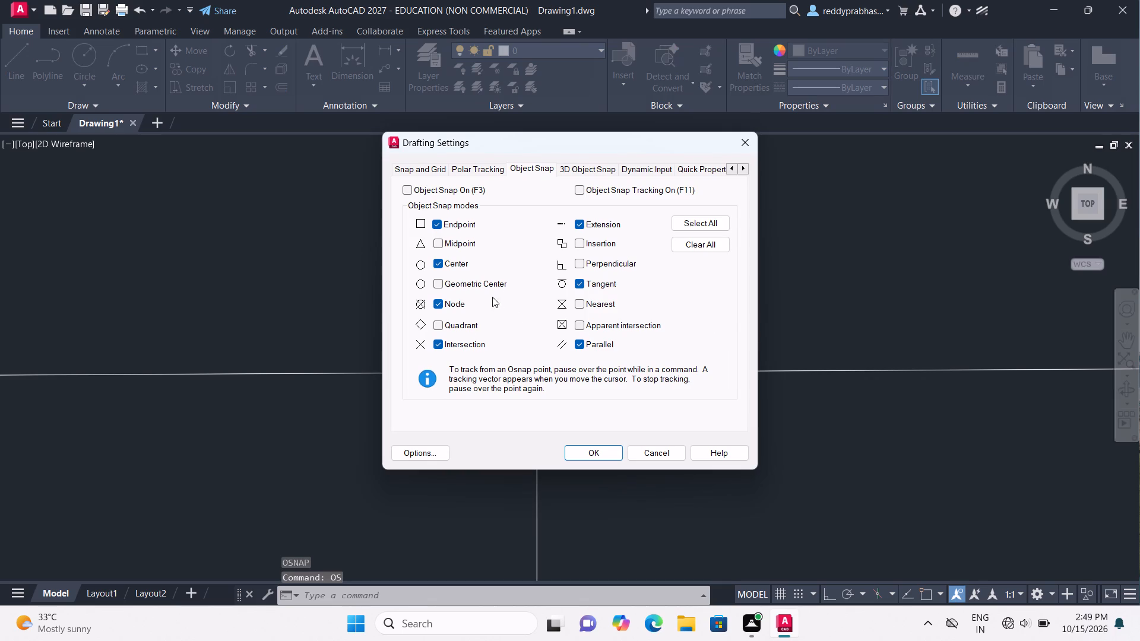
left_click(436, 264)
left_click(436, 264)
left_click(587, 446)
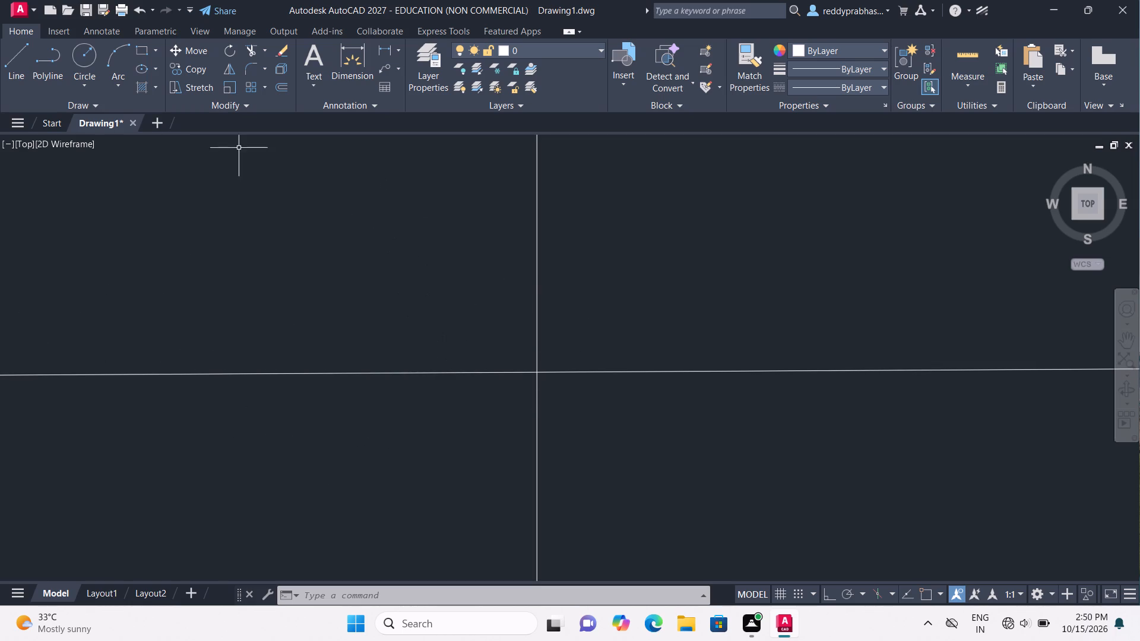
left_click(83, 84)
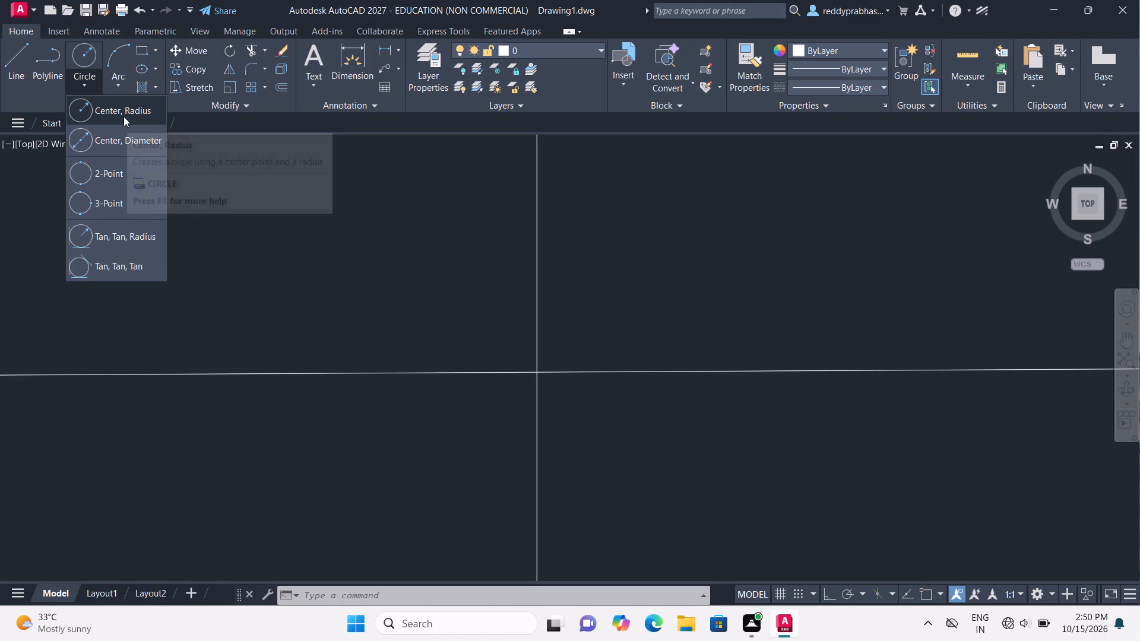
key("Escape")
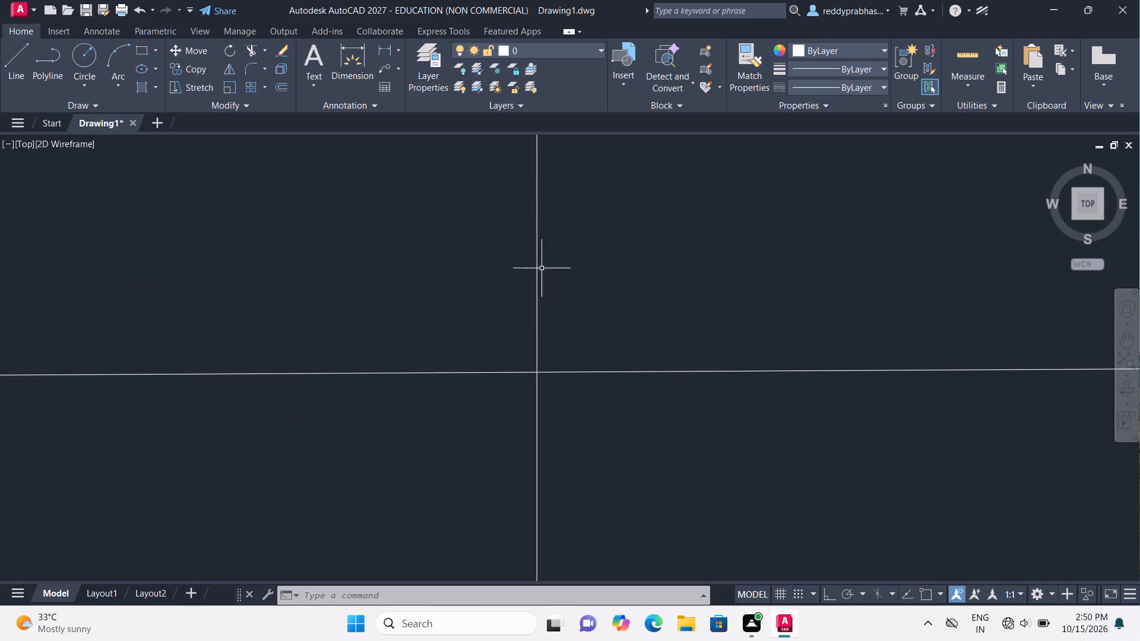
Erase the near-horizontal construction line, keeping the vertical one.
triple_click(432, 369)
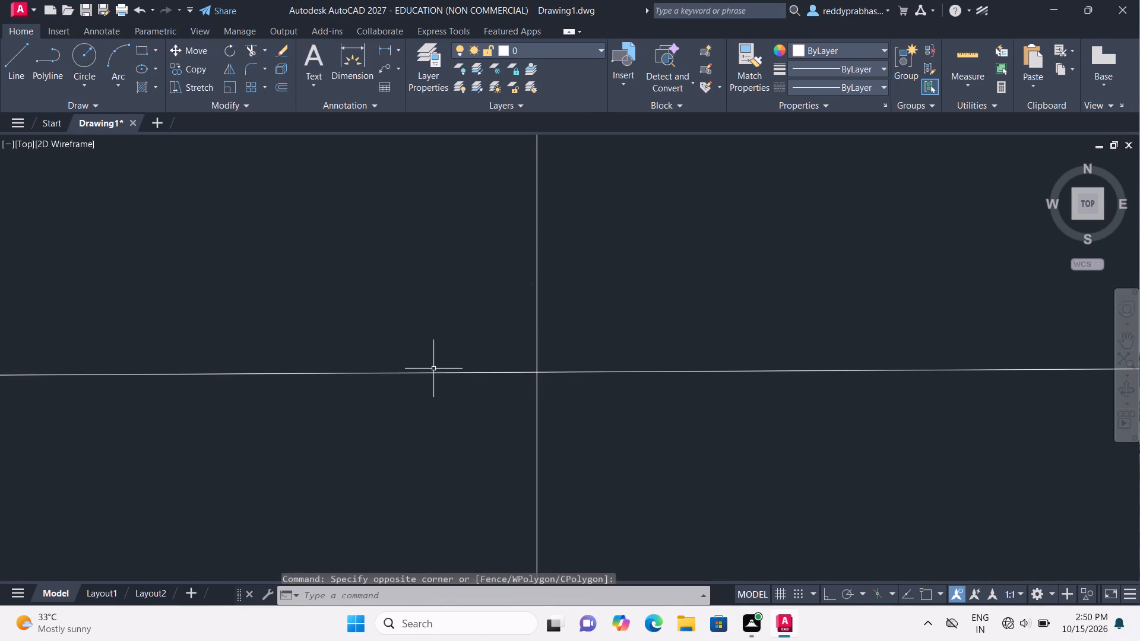
left_click(436, 374)
right_click(436, 374)
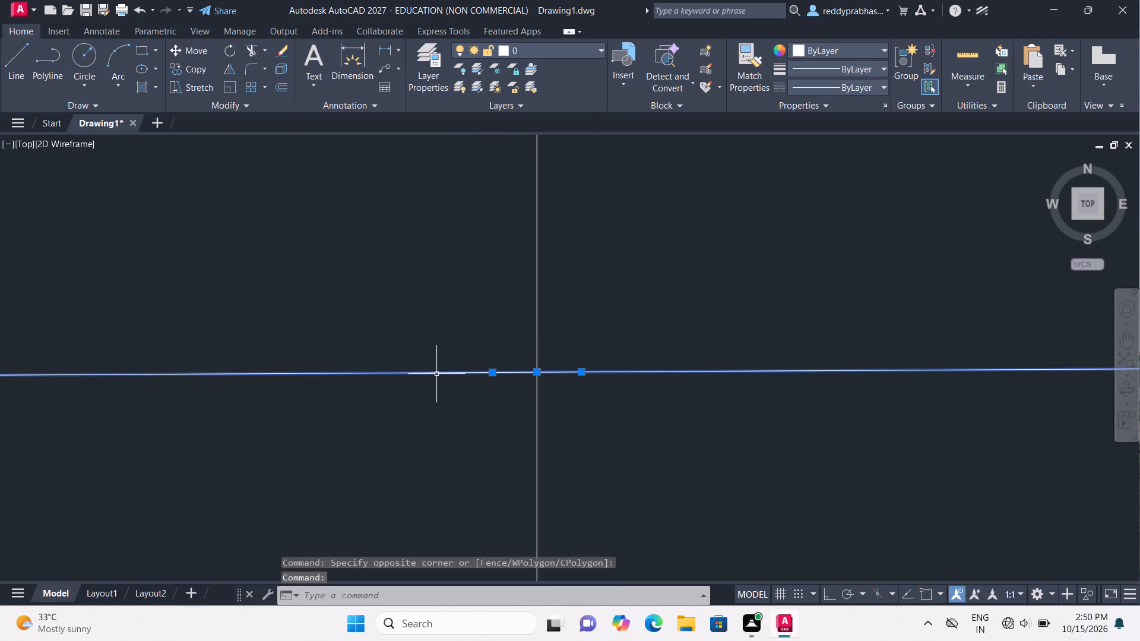
left_click(495, 100)
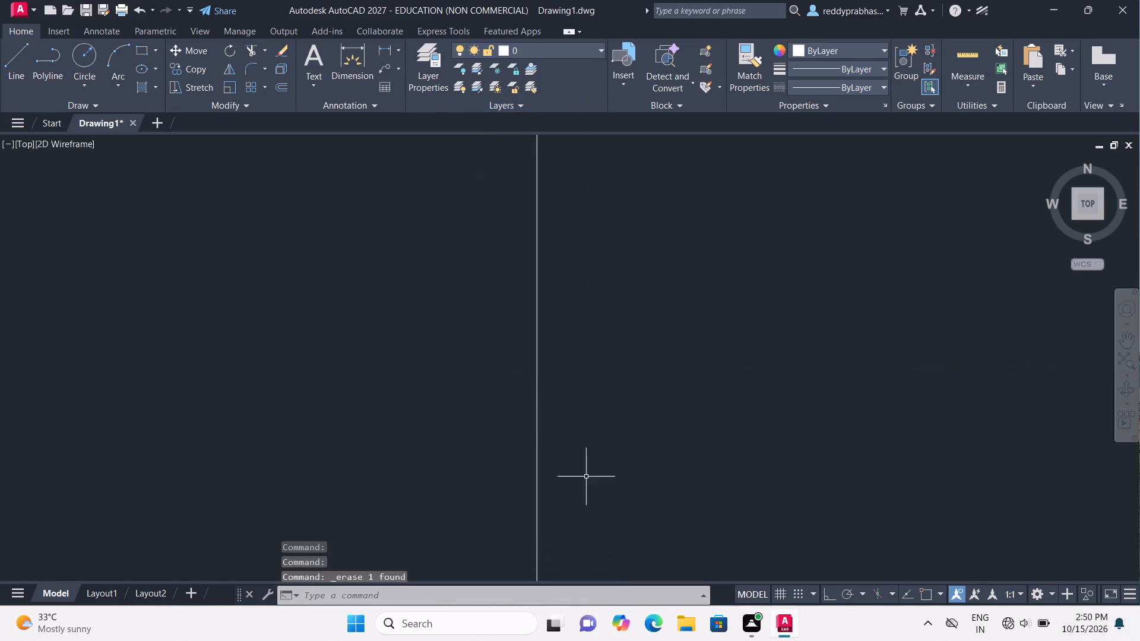
Turn on Ortho mode so lines are constrained to horizontal and vertical.
left_click(827, 598)
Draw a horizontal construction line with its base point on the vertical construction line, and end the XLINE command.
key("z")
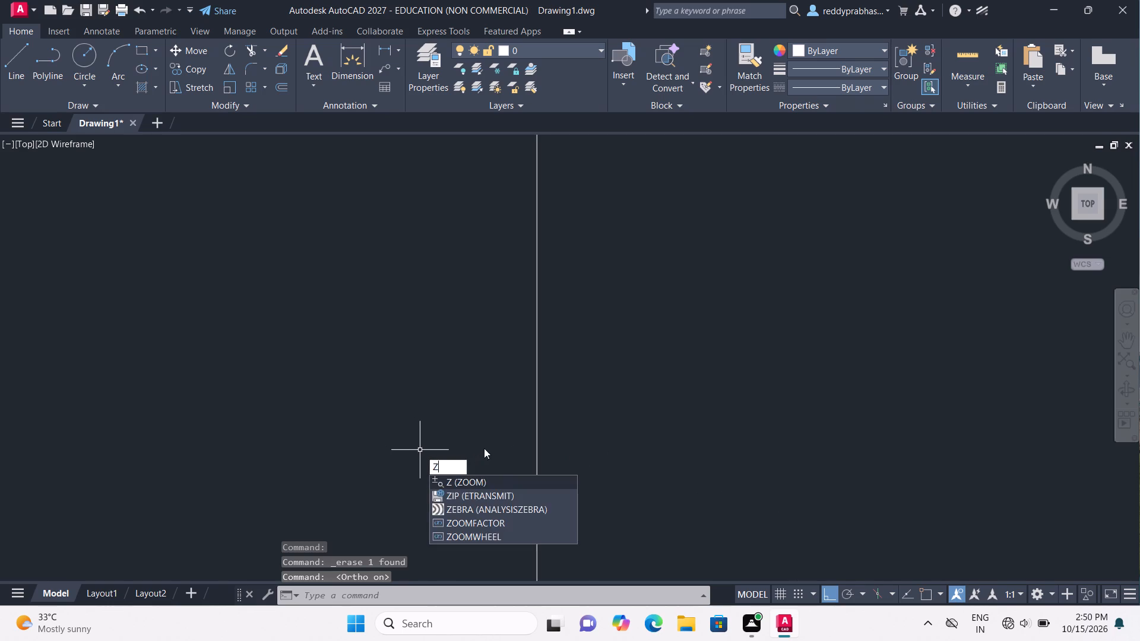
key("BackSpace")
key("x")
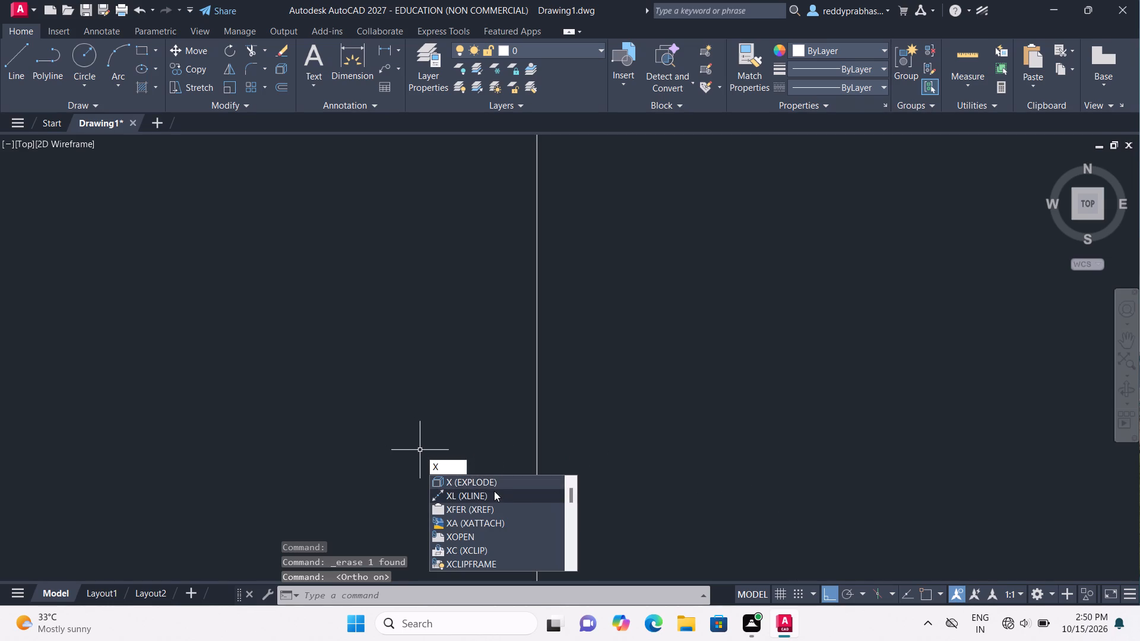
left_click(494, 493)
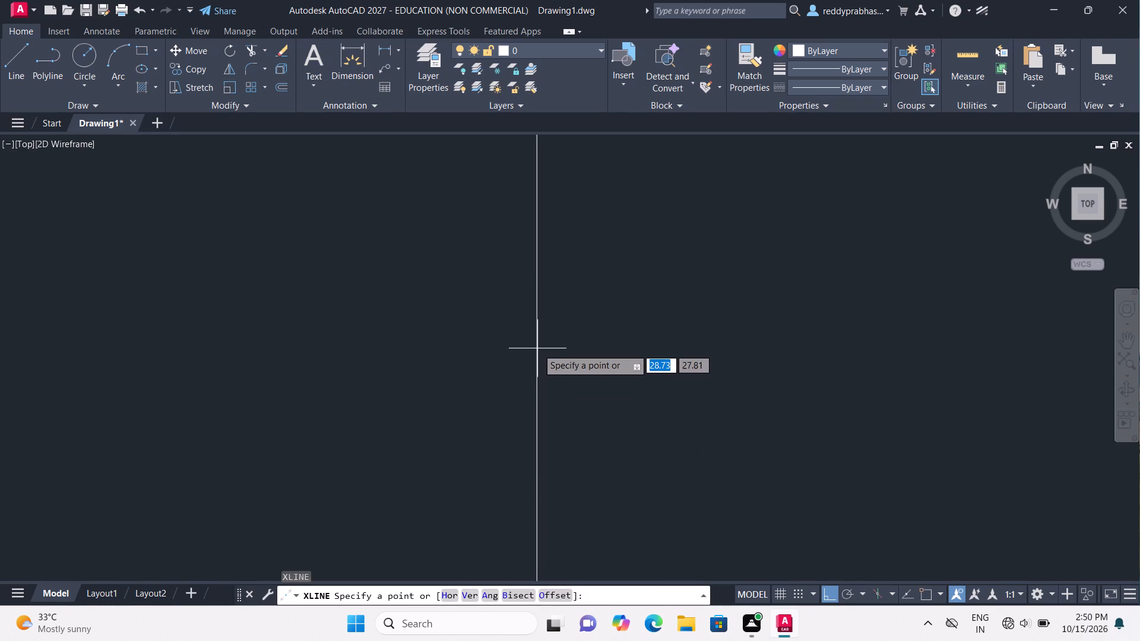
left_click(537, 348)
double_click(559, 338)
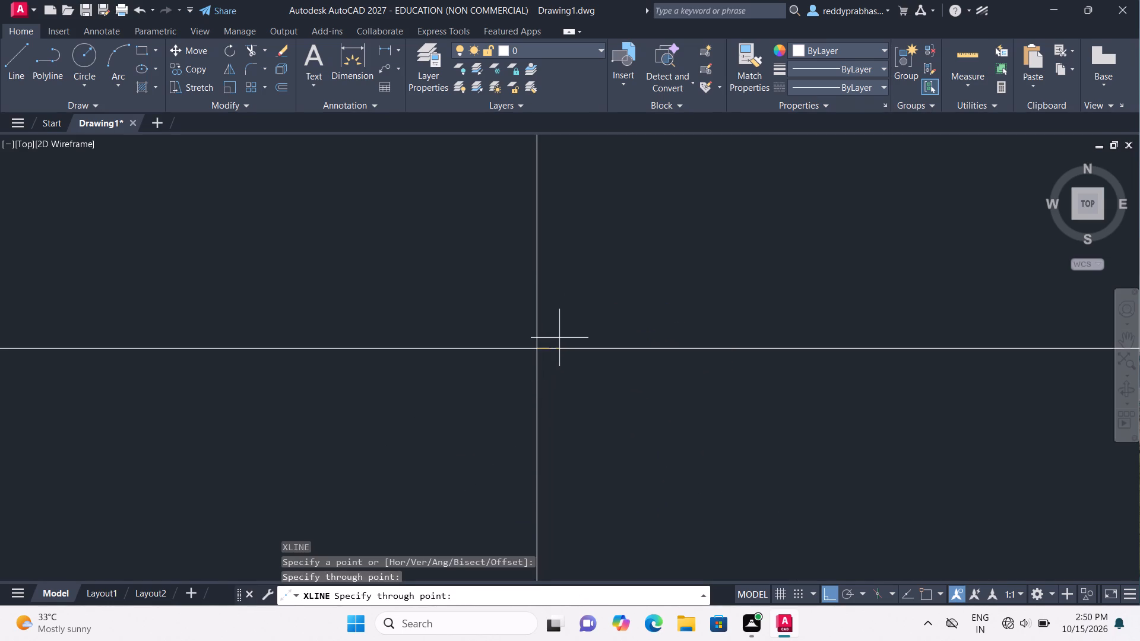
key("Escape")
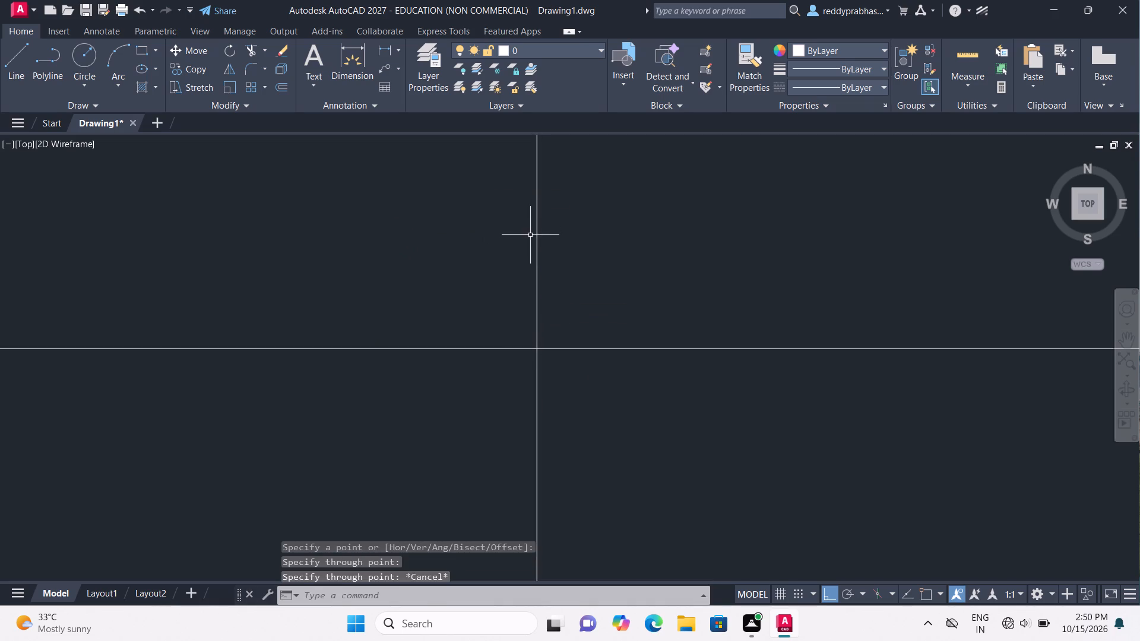
Erase the vertical construction line and the horizontal construction line, emptying the drawing area.
left_click(536, 237)
right_click(535, 238)
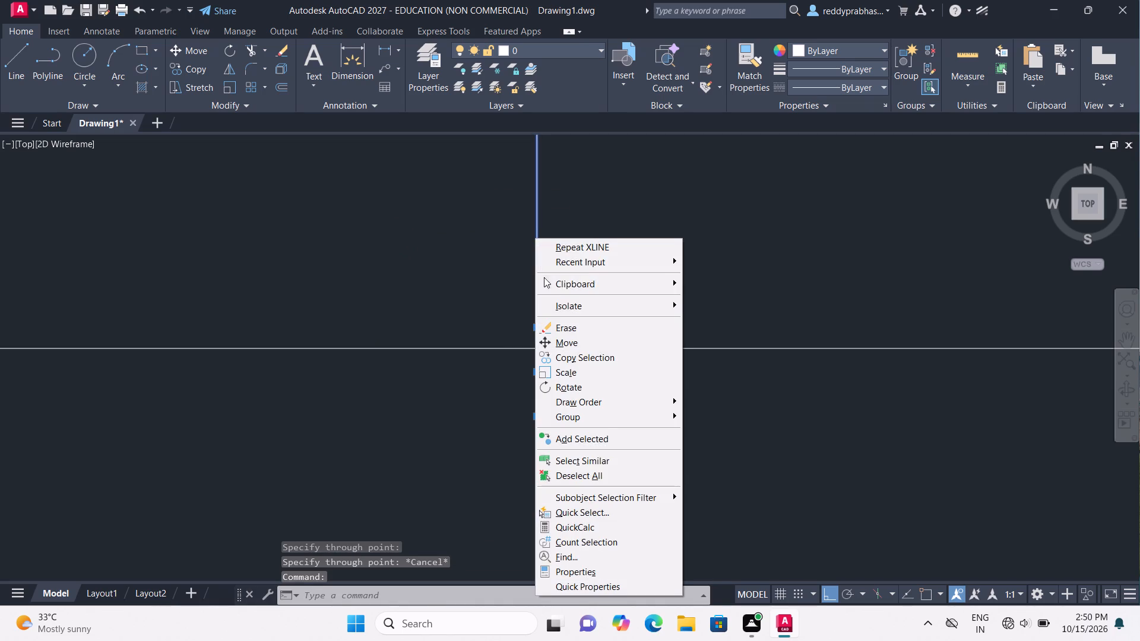
left_click(552, 326)
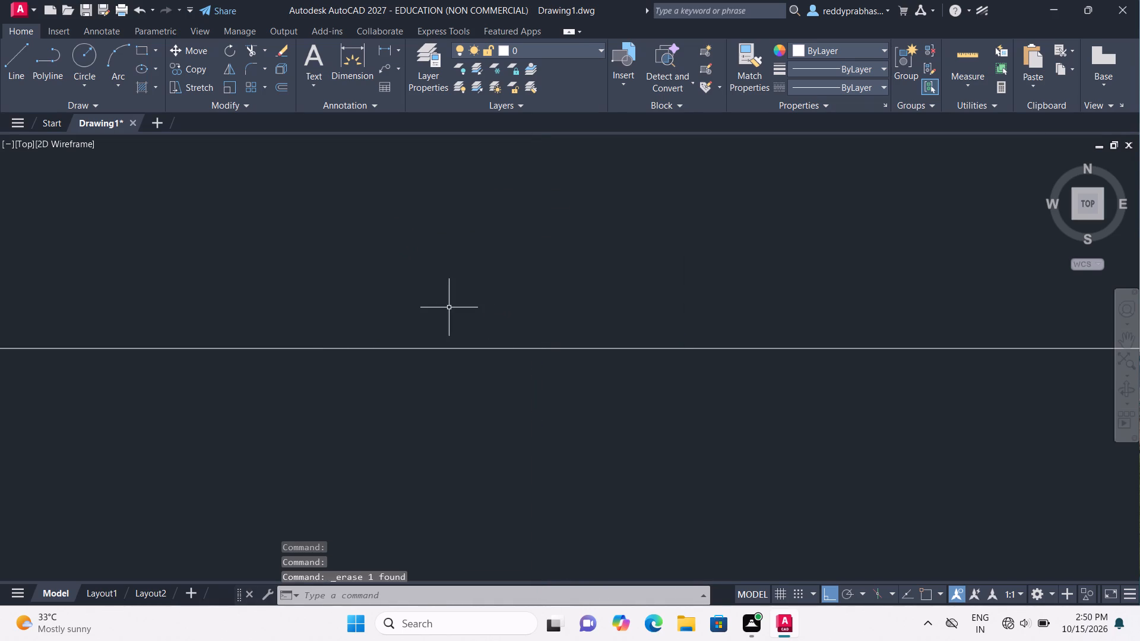
left_click(470, 348)
right_click(470, 348)
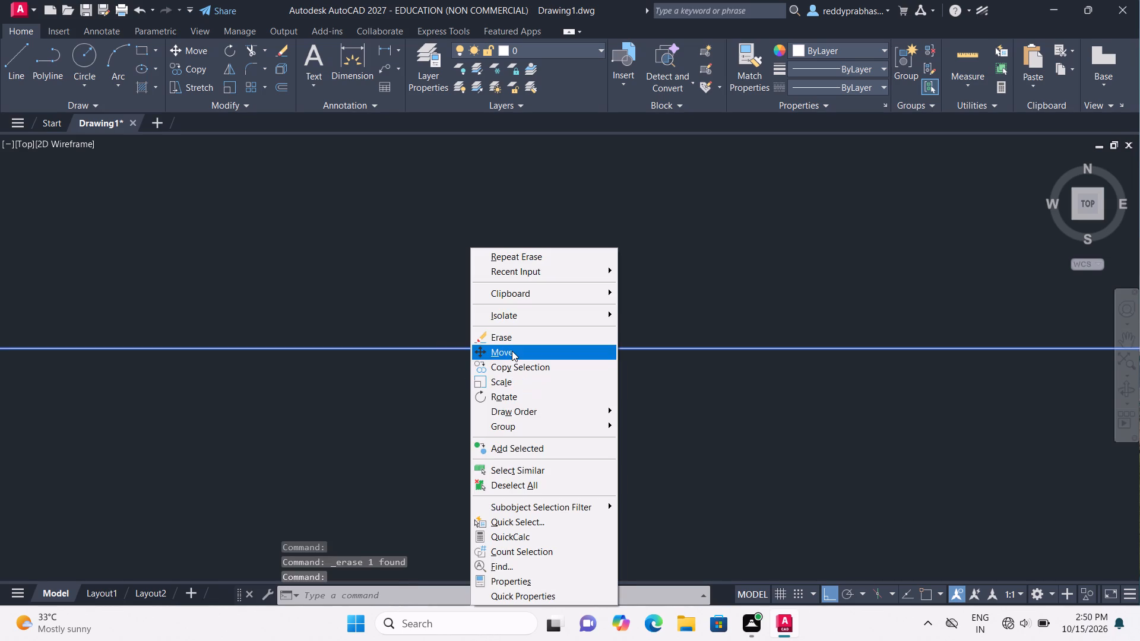
left_click(514, 343)
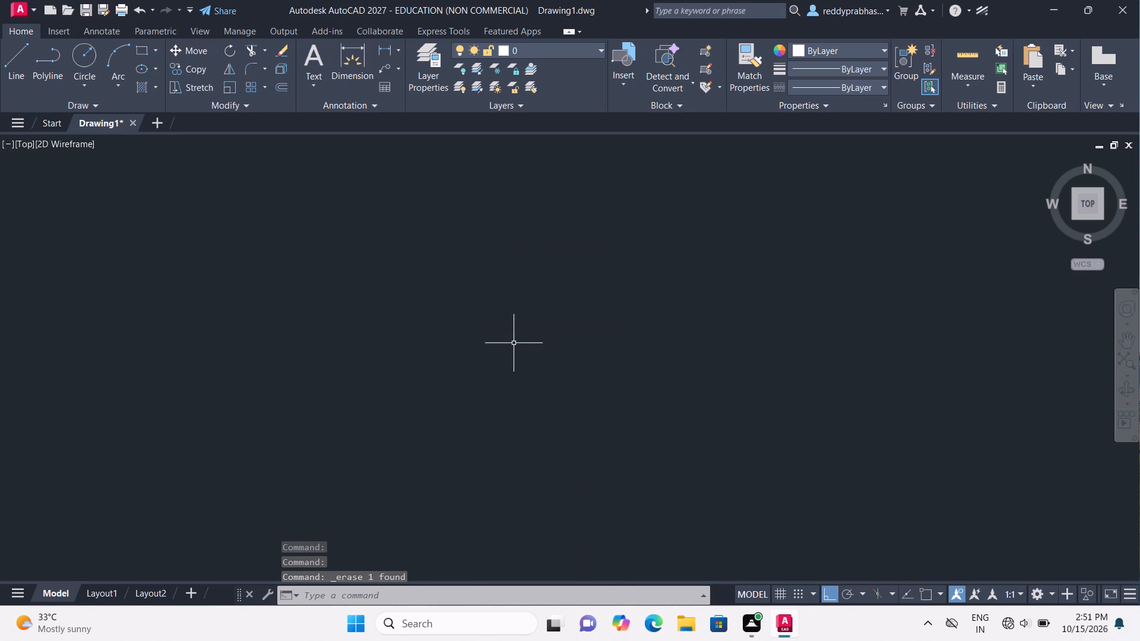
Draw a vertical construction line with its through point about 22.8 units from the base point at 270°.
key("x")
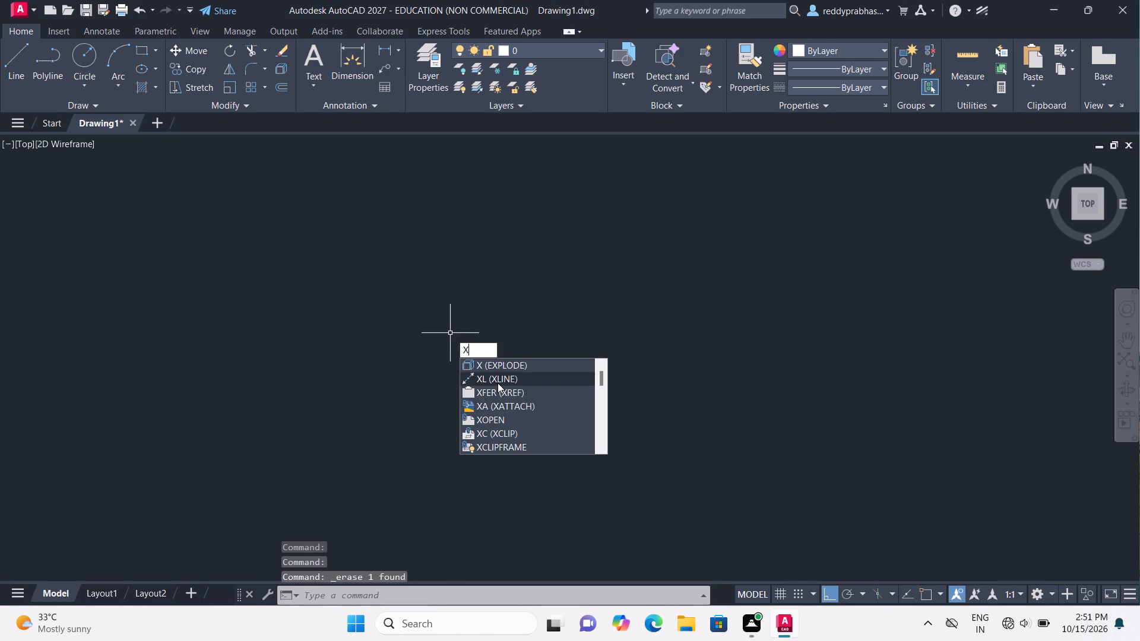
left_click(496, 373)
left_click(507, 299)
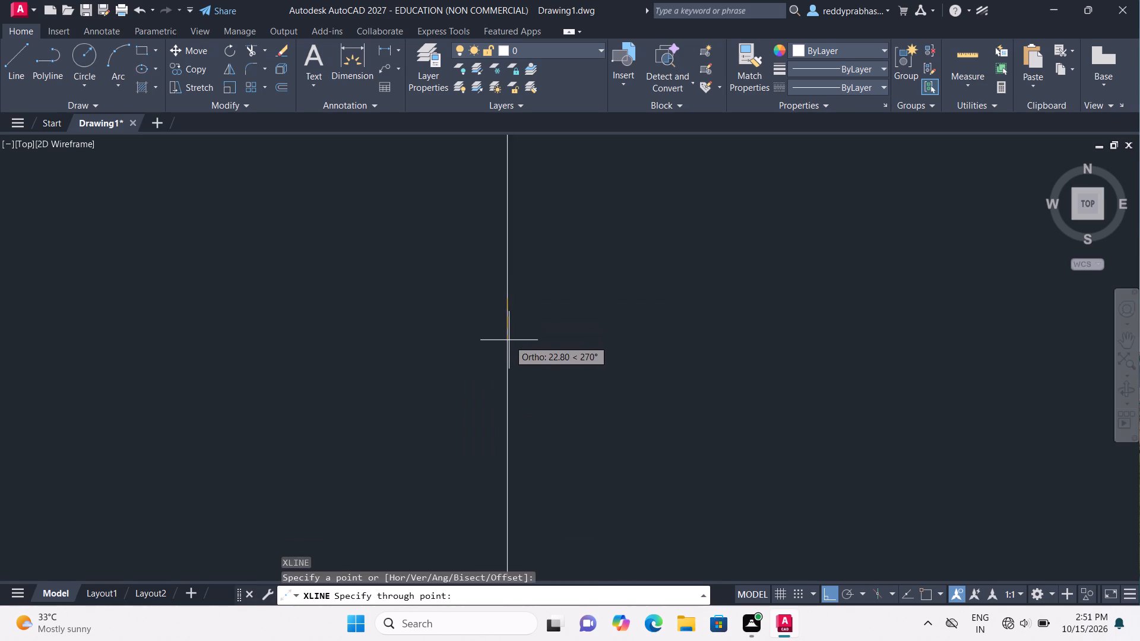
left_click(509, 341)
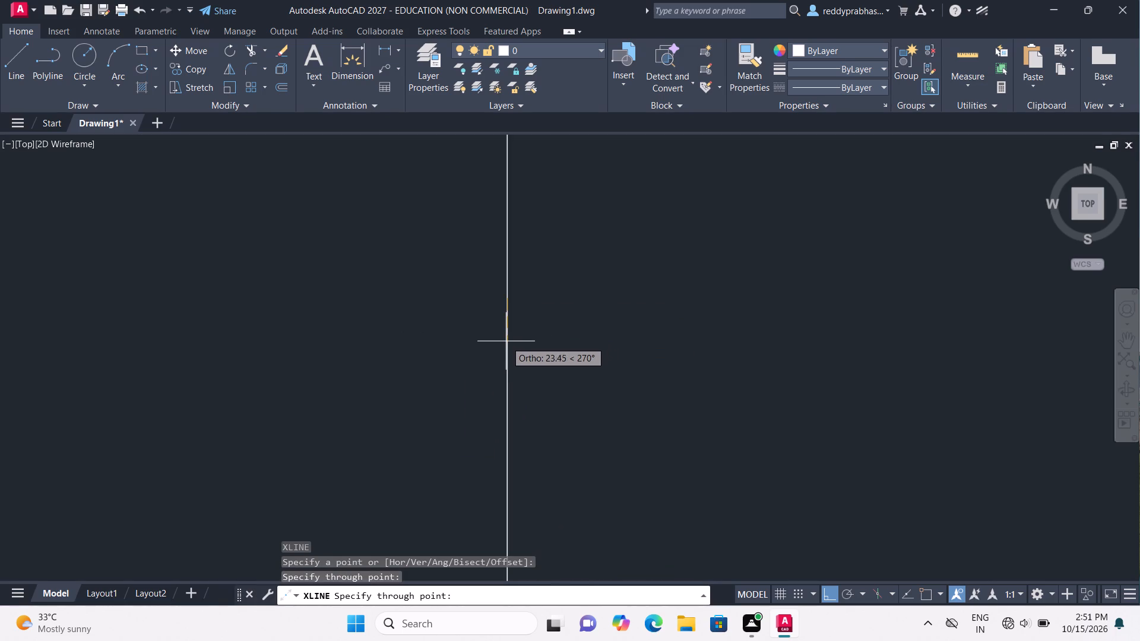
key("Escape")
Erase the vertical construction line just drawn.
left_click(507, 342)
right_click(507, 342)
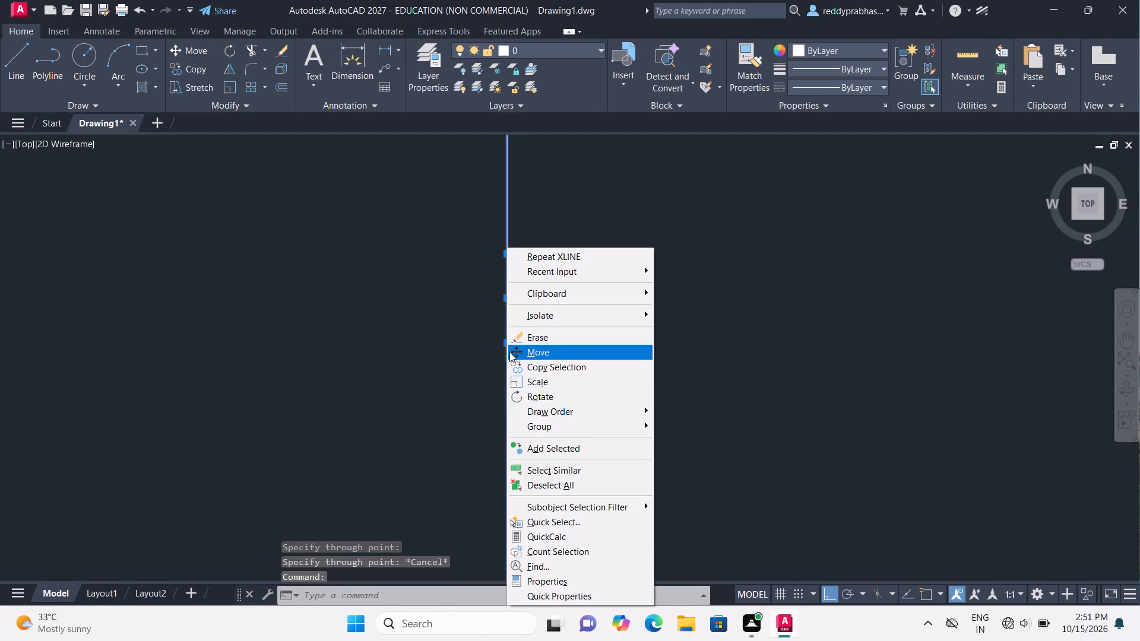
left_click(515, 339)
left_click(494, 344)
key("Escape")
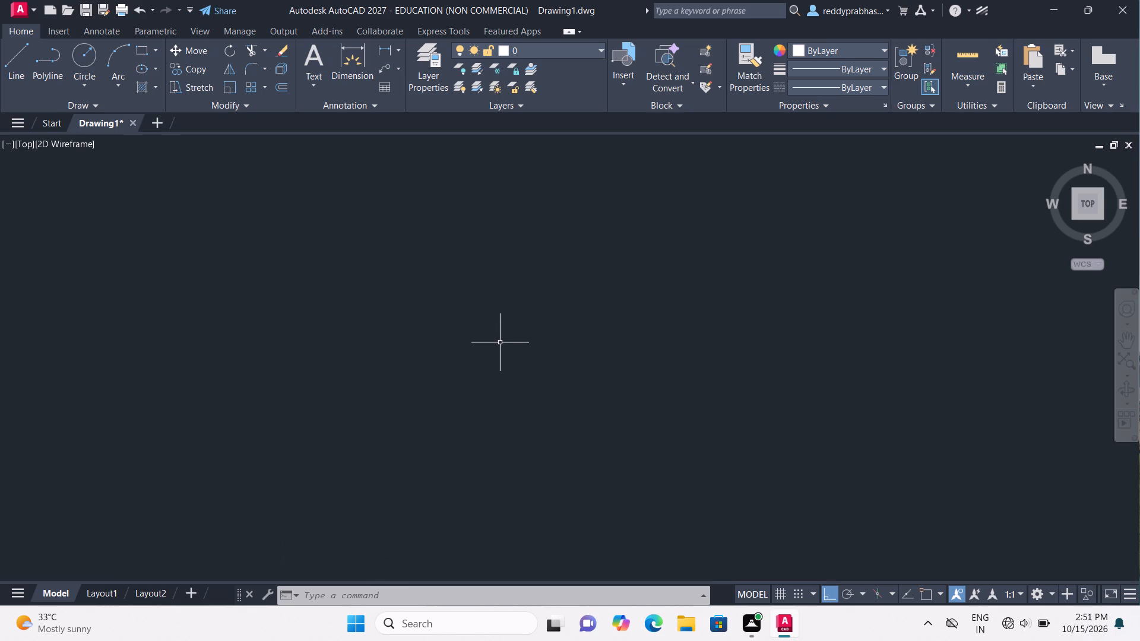
Draw a horizontal construction line with a through point about 19.6 units from the base point at 0°, and end the XLINE command.
key("z")
key("BackSpace")
key("x")
left_click(558, 375)
left_click(525, 278)
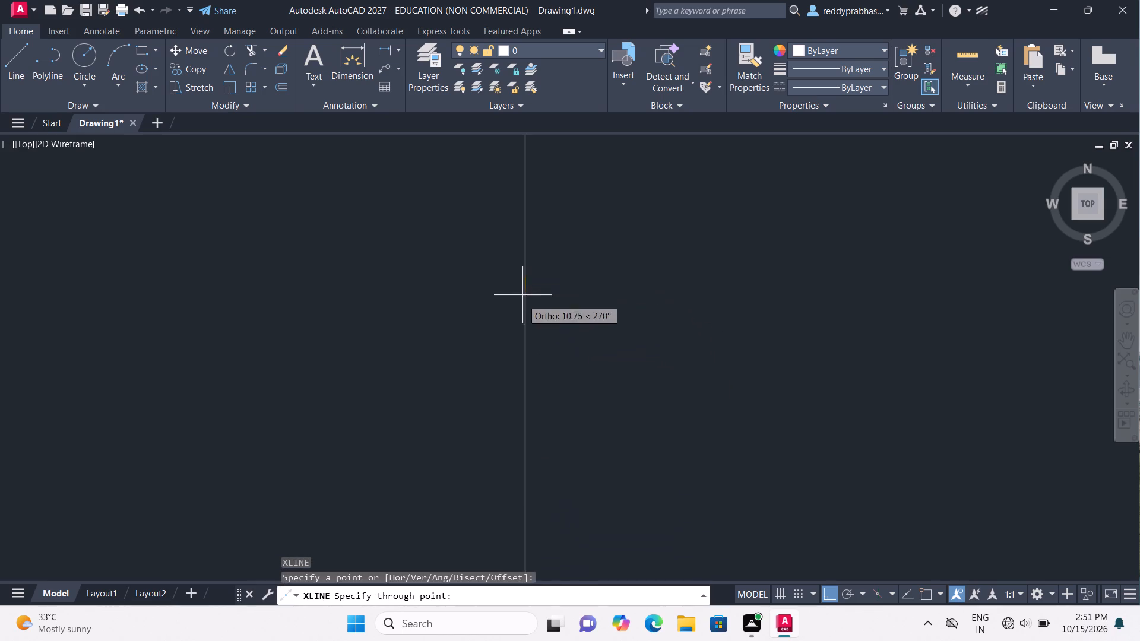
left_click(560, 300)
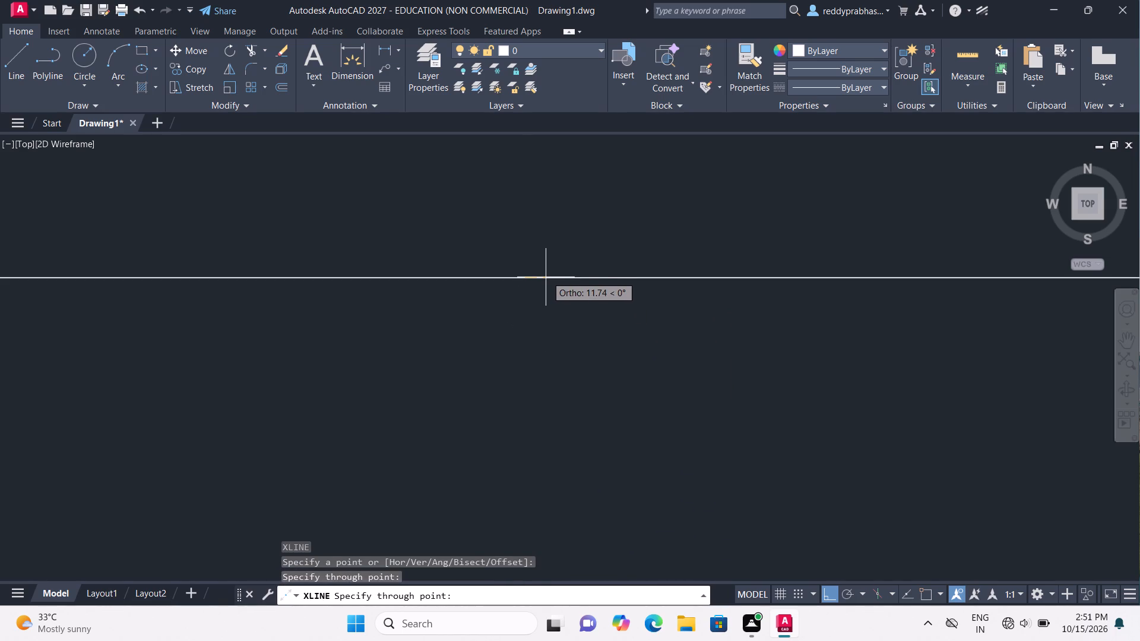
left_click(546, 277)
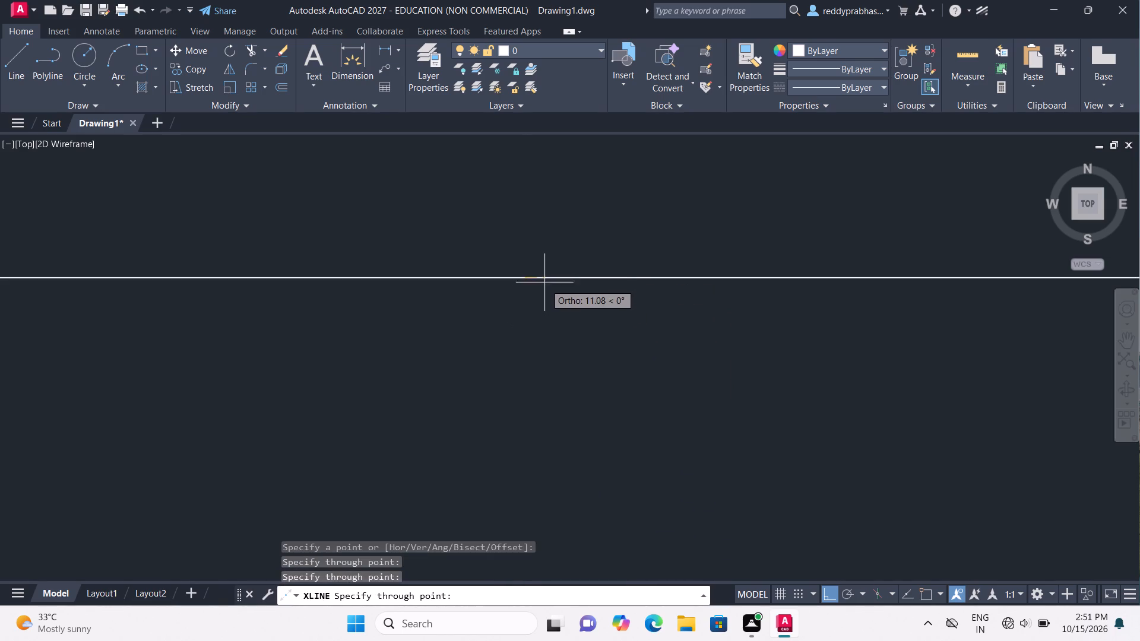
key("x")
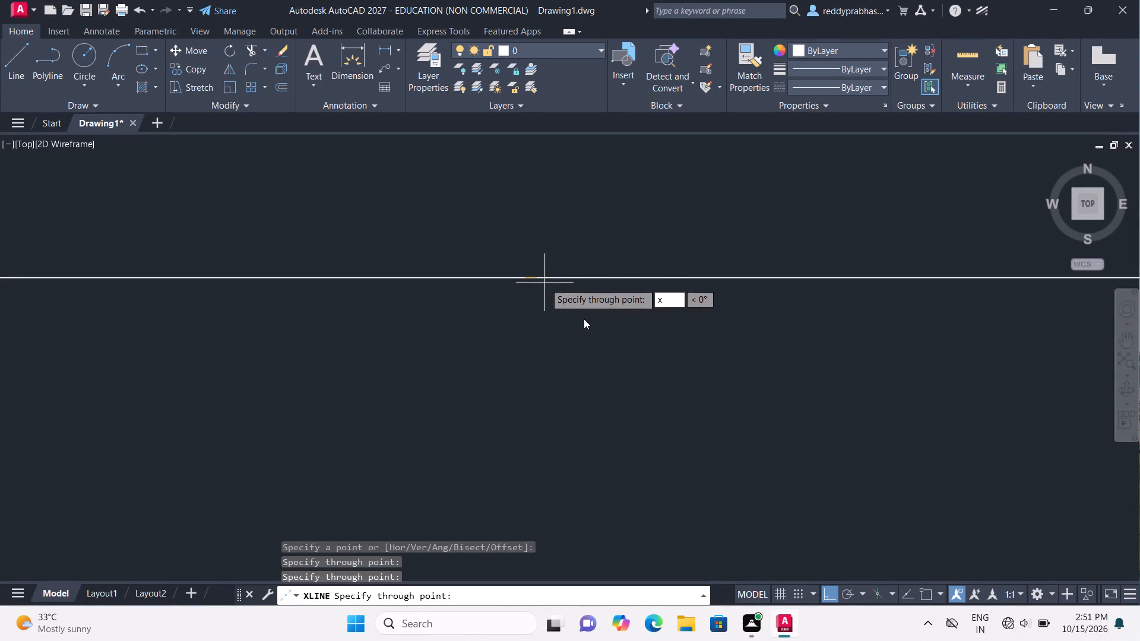
key("Escape")
Draw a vertical construction line from a base point on the horizontal construction line, and end the XLINE command.
key("x")
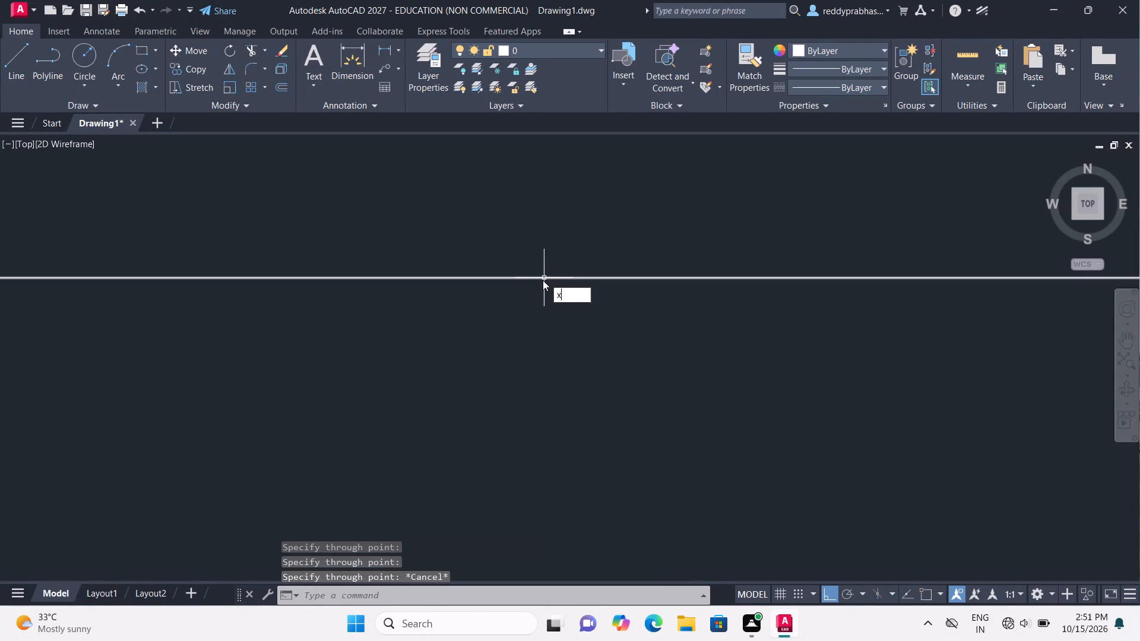
left_click(560, 317)
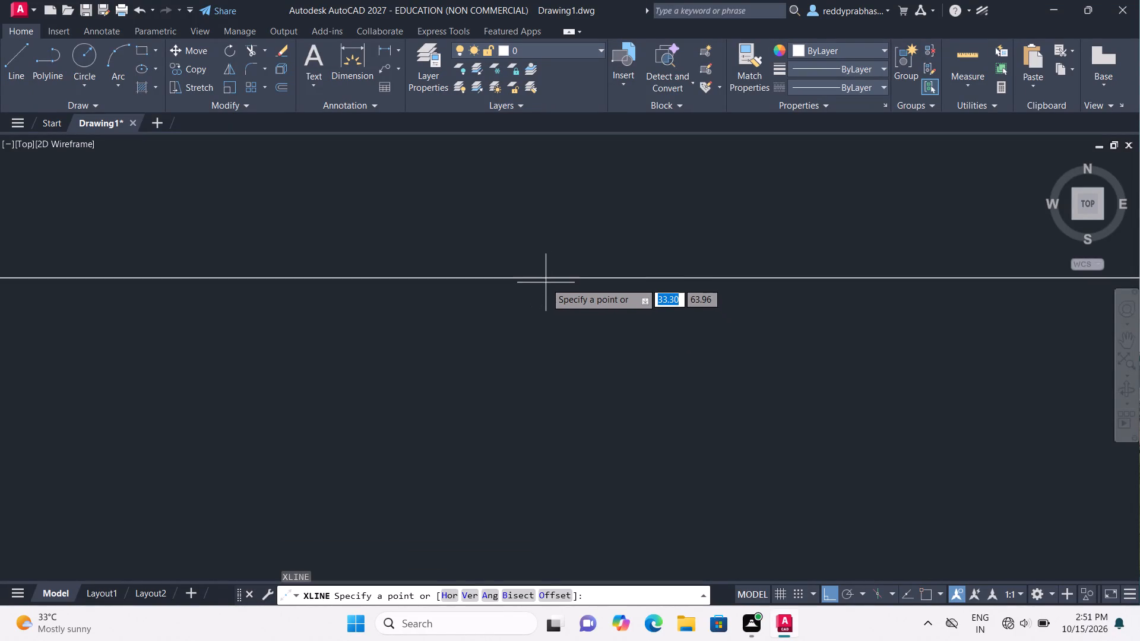
left_click(546, 278)
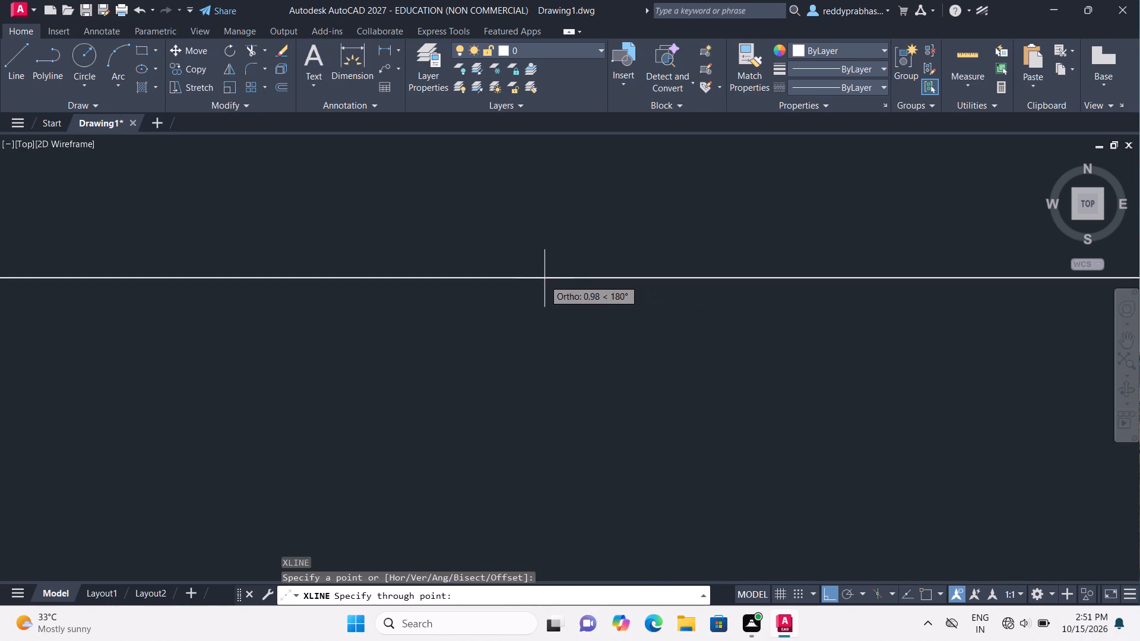
left_click(544, 280)
key("Escape")
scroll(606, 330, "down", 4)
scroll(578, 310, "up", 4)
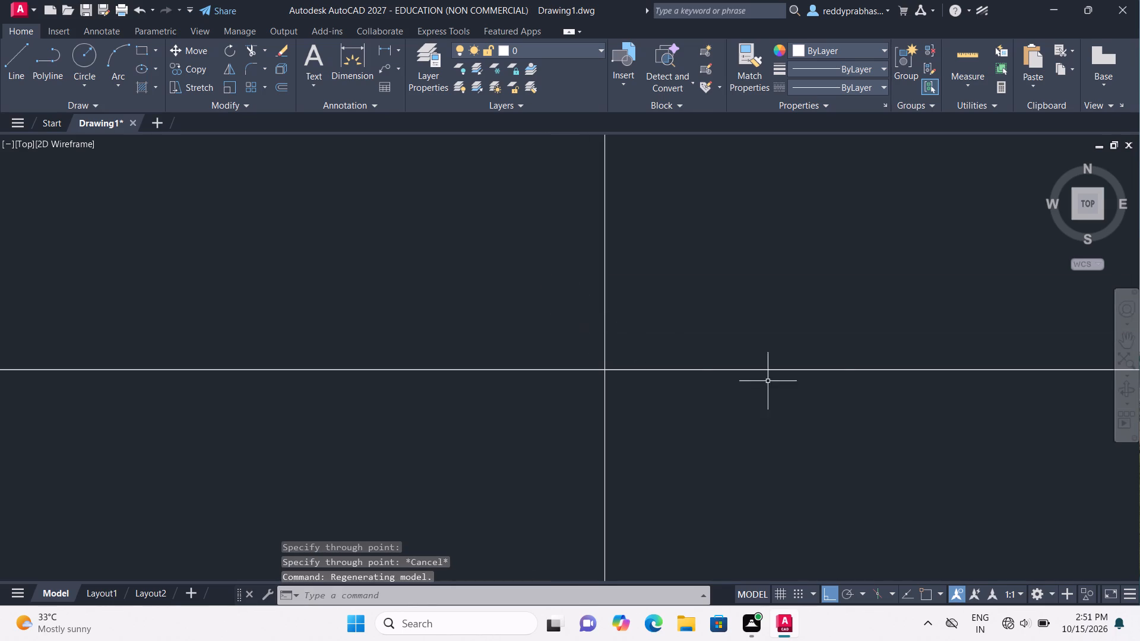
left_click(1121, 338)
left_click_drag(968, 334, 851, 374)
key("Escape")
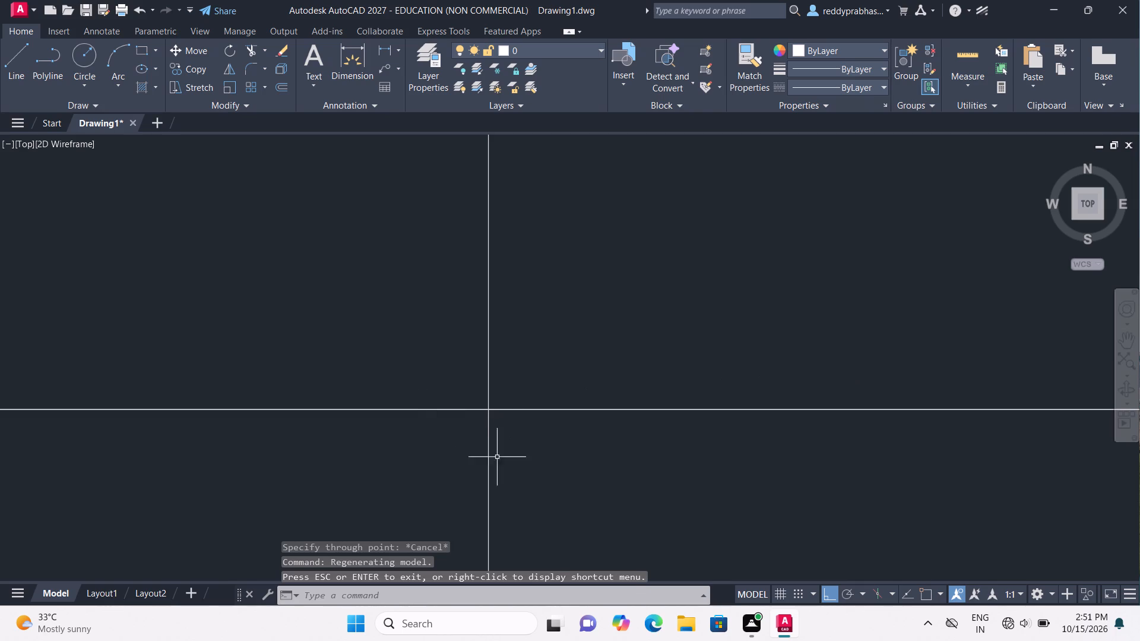
Draw a circle of radius 21 mm centred on the intersection of the two construction lines.
left_click(100, 90)
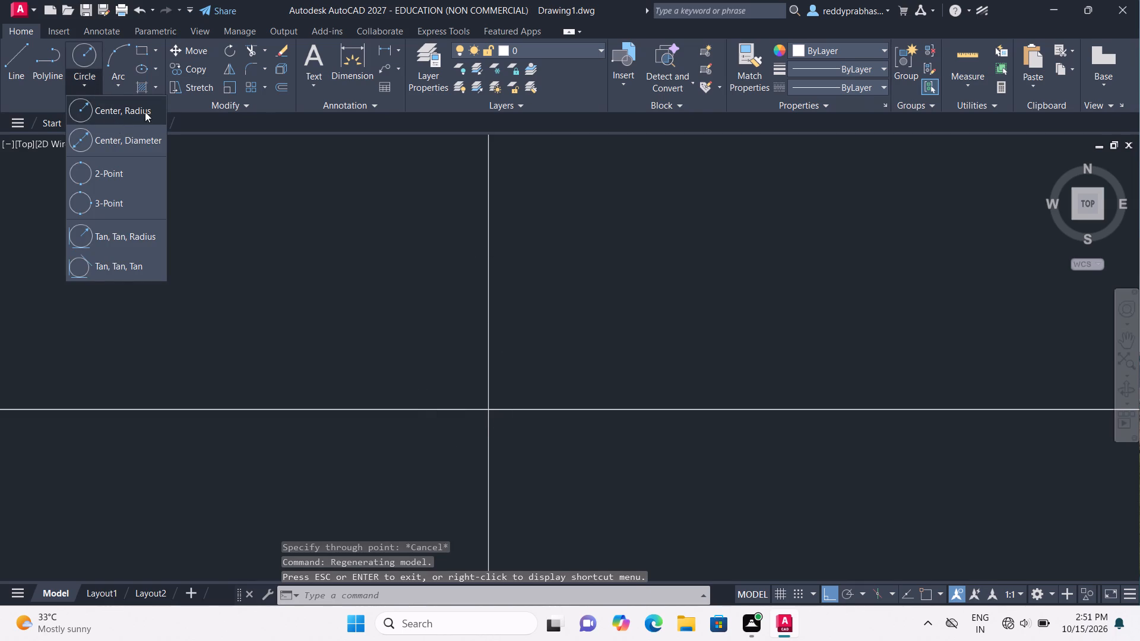
left_click(145, 112)
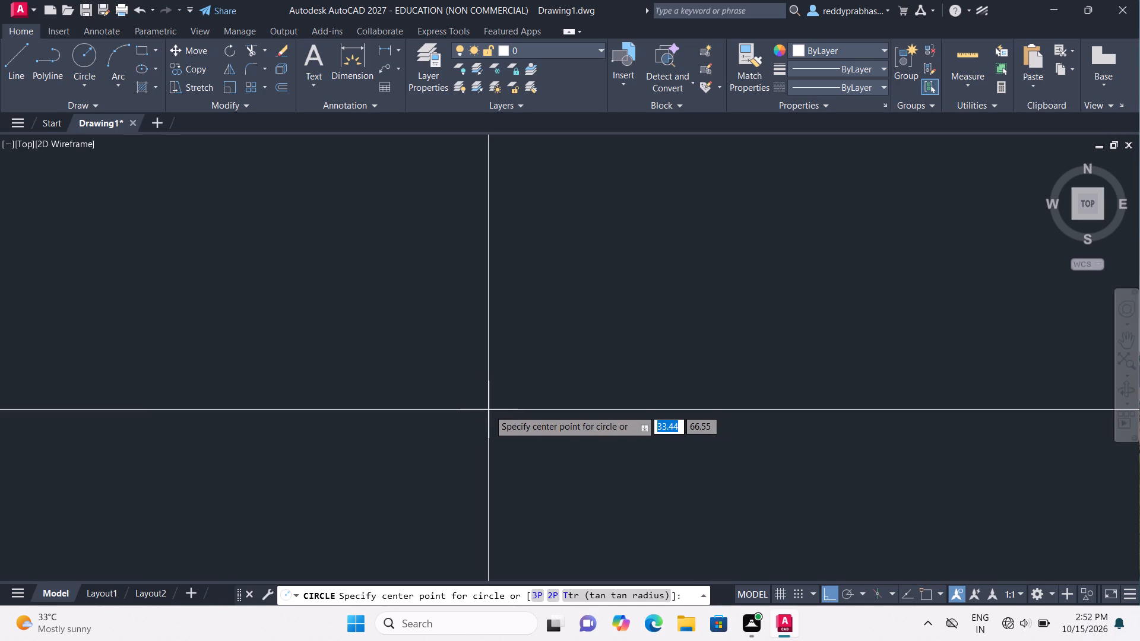
left_click(489, 410)
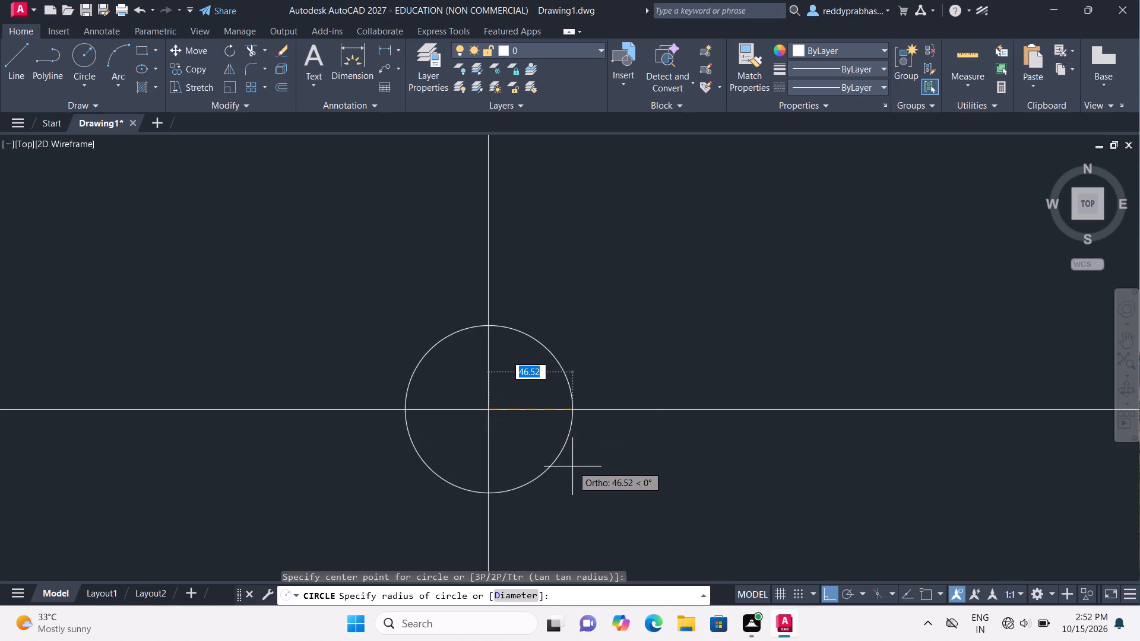
type("21")
key("Return")
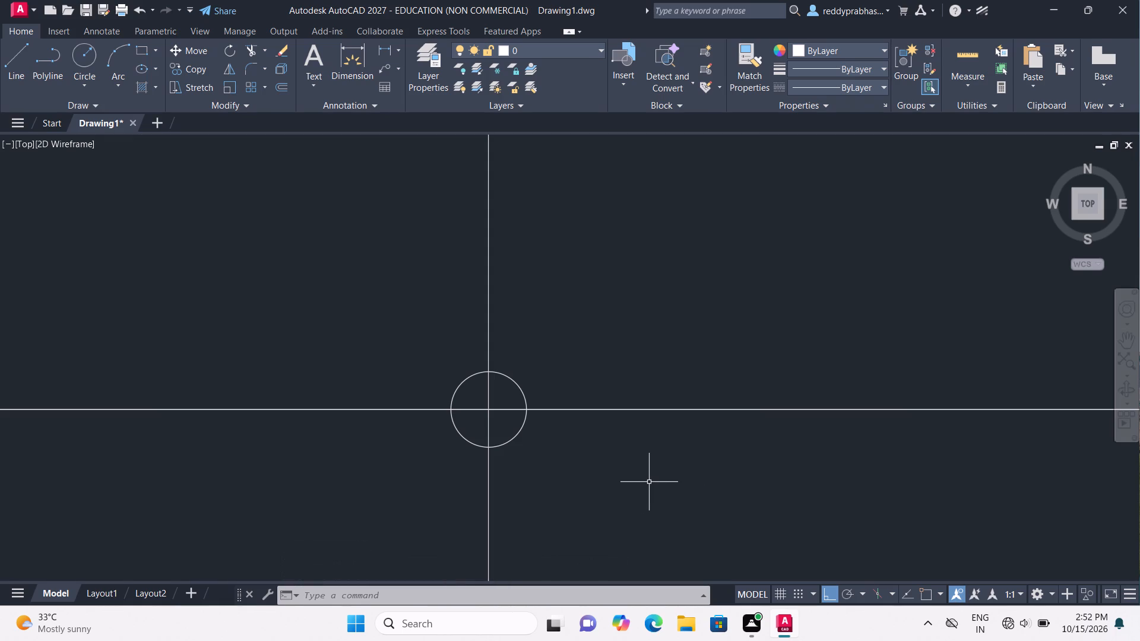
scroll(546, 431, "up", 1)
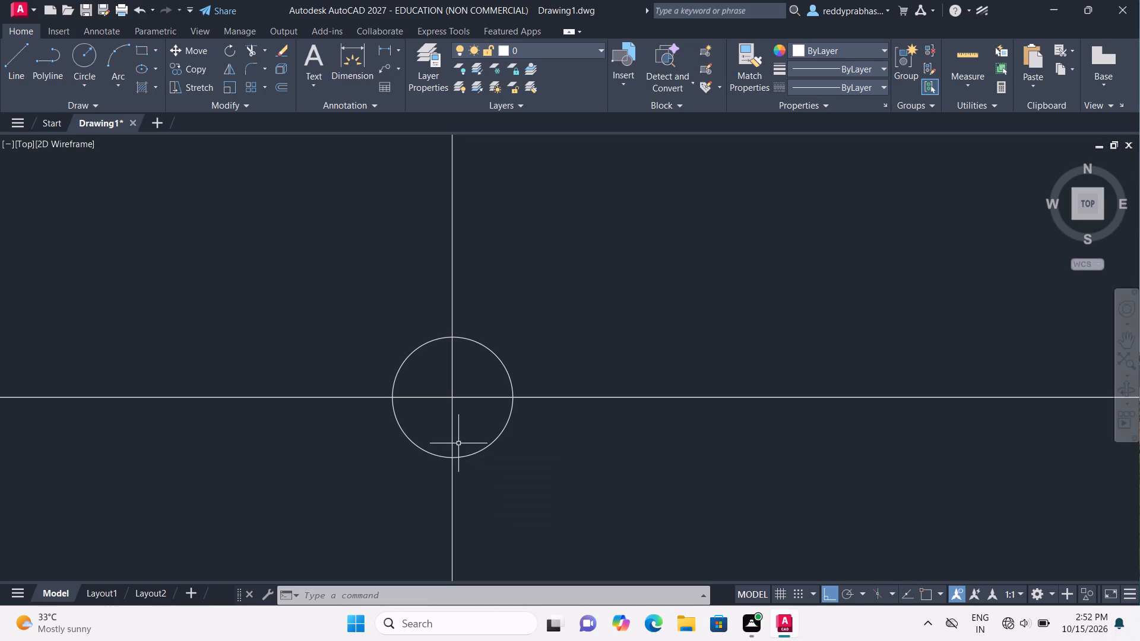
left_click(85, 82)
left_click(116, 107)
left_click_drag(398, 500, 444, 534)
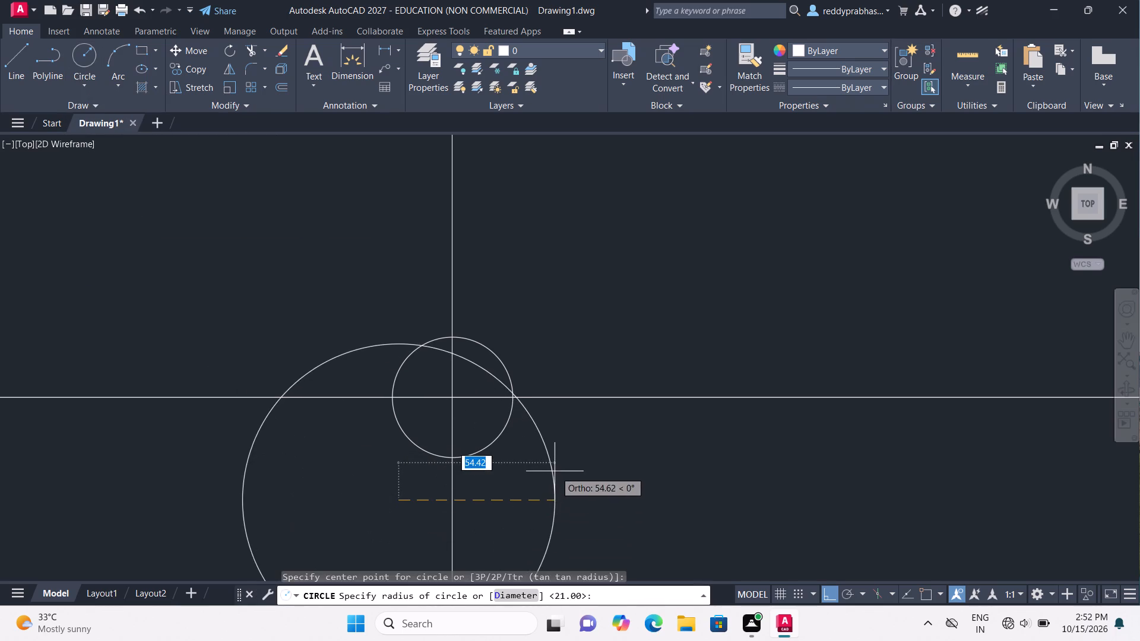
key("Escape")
Draw a concentric circle of radius 33 mm centred on the intersection of the construction lines.
left_click(87, 63)
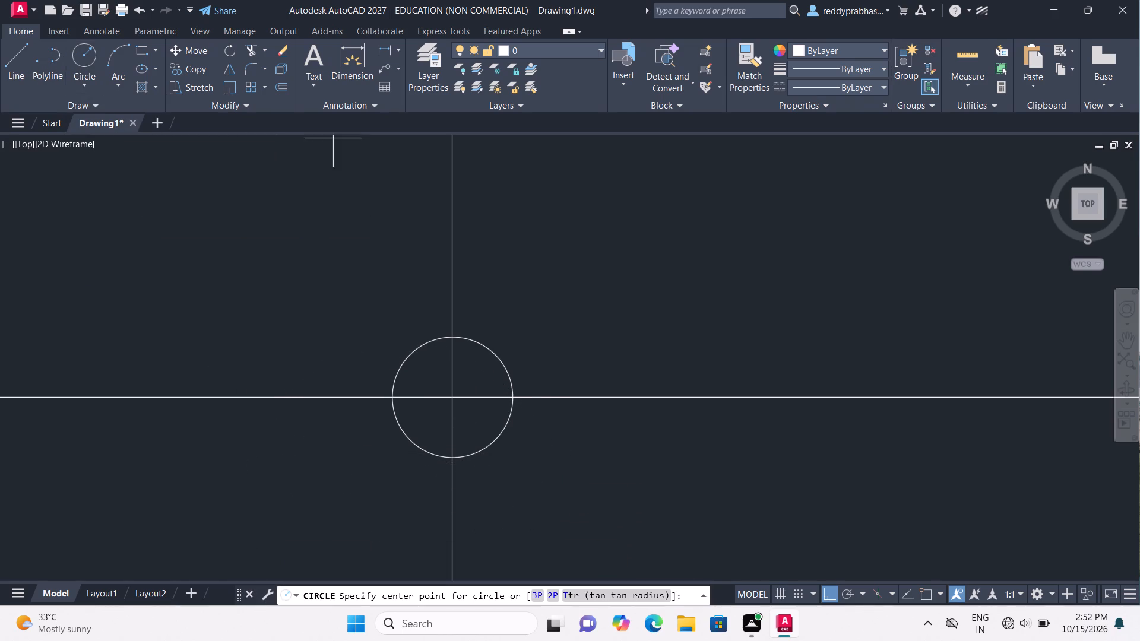
double_click(452, 397)
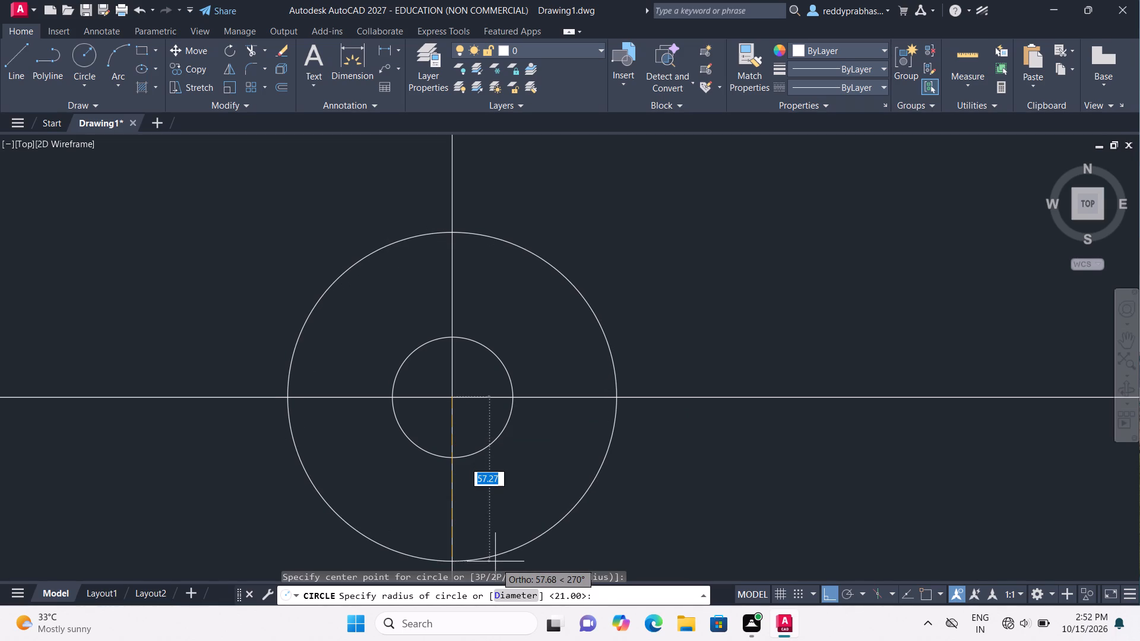
type("33")
key("Return")
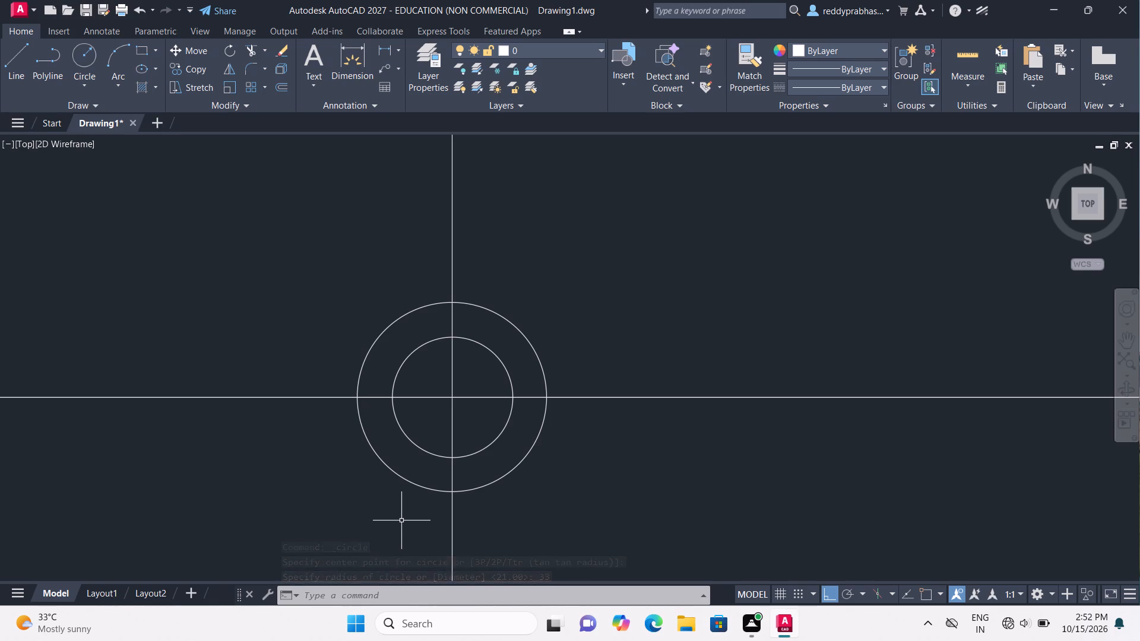
Draw a third concentric circle of radius 45 mm centred on the intersection of the construction lines.
left_click(79, 59)
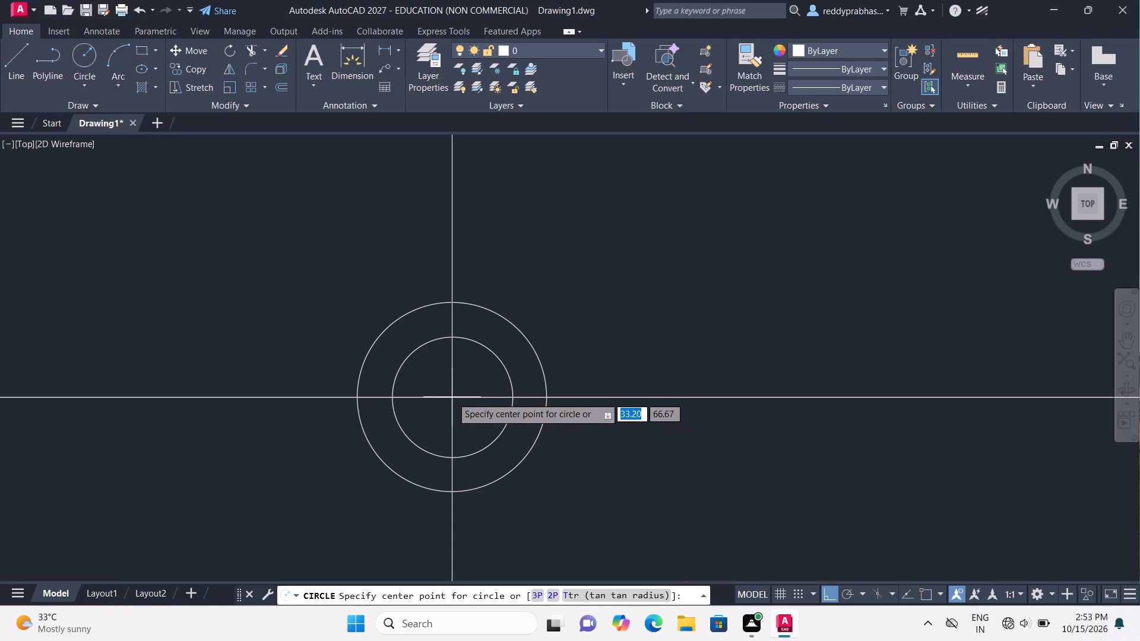
left_click(452, 397)
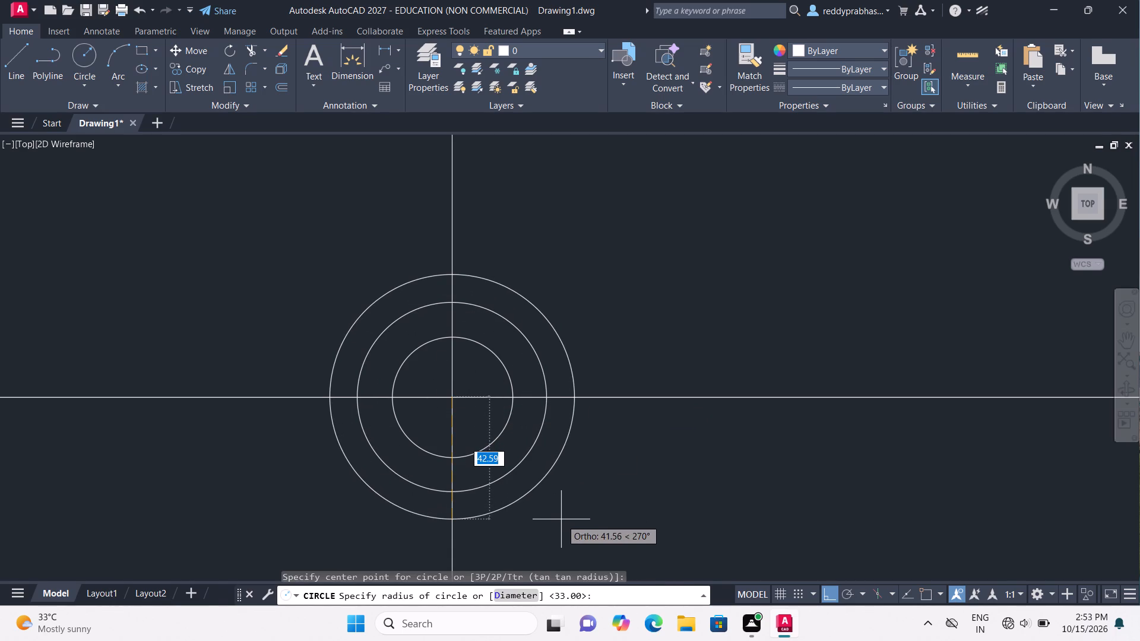
type("45")
key("Return")
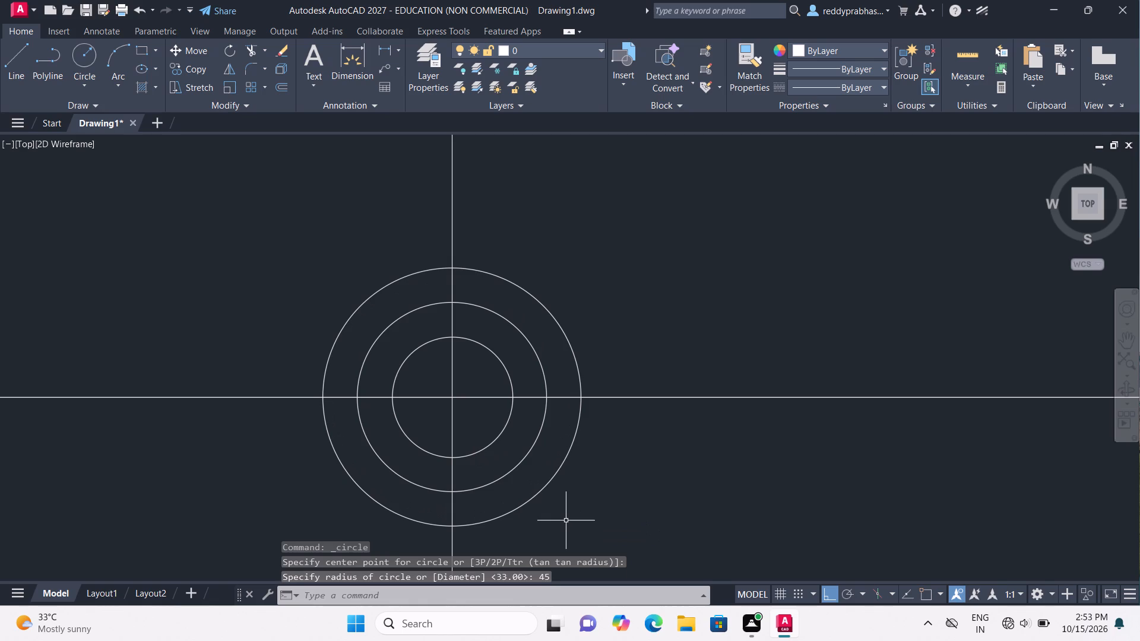
Trim away the halves of all three concentric circles above the horizontal construction line, and end the Trim command.
double_click(1123, 346)
left_click_drag(858, 414, 884, 375)
left_click(884, 375)
key("Escape")
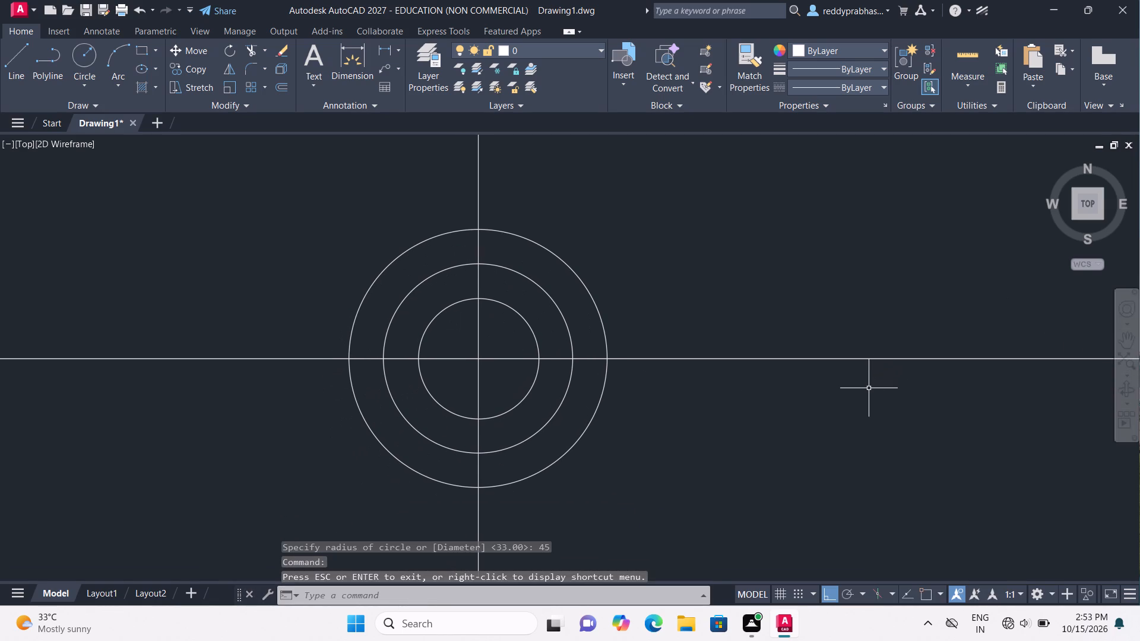
key("Escape")
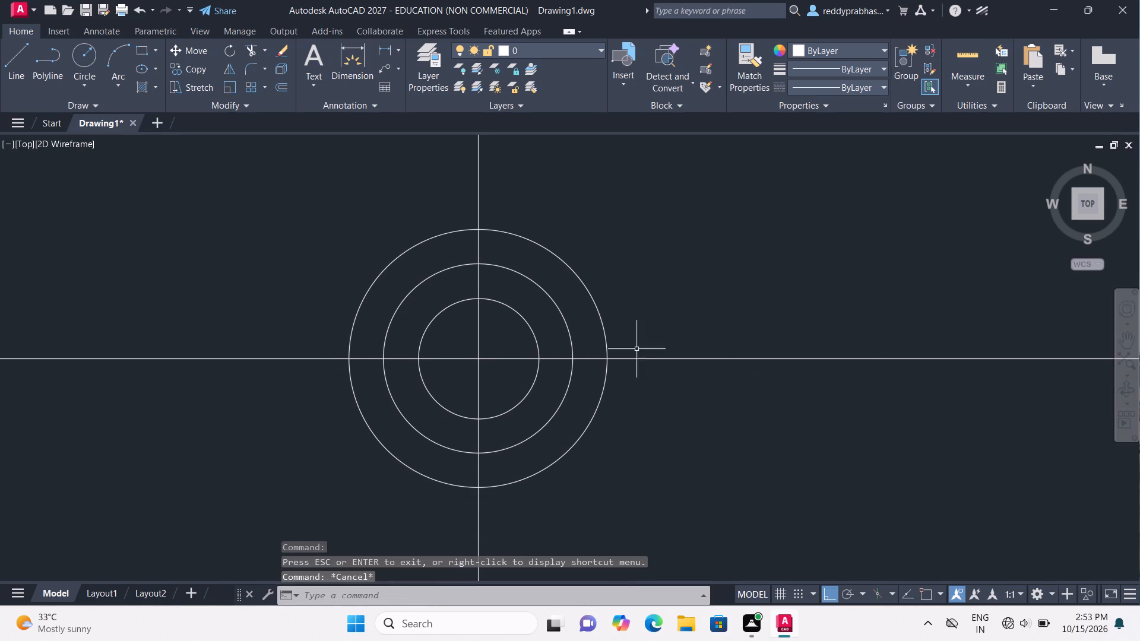
key("t")
left_click(638, 388)
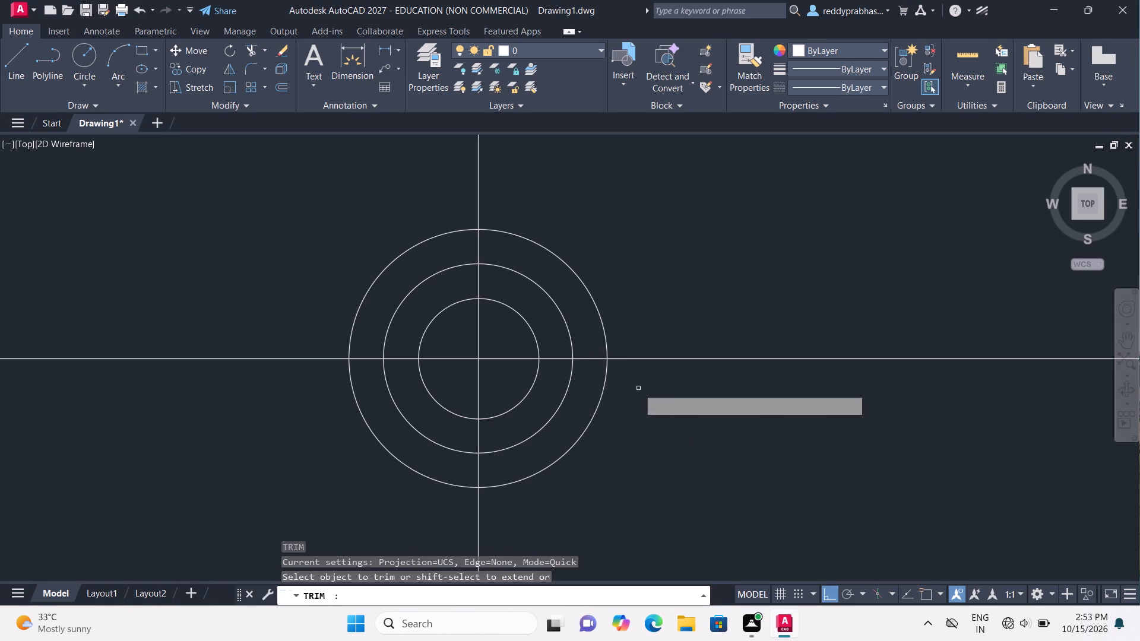
left_click_drag(619, 314, 511, 332)
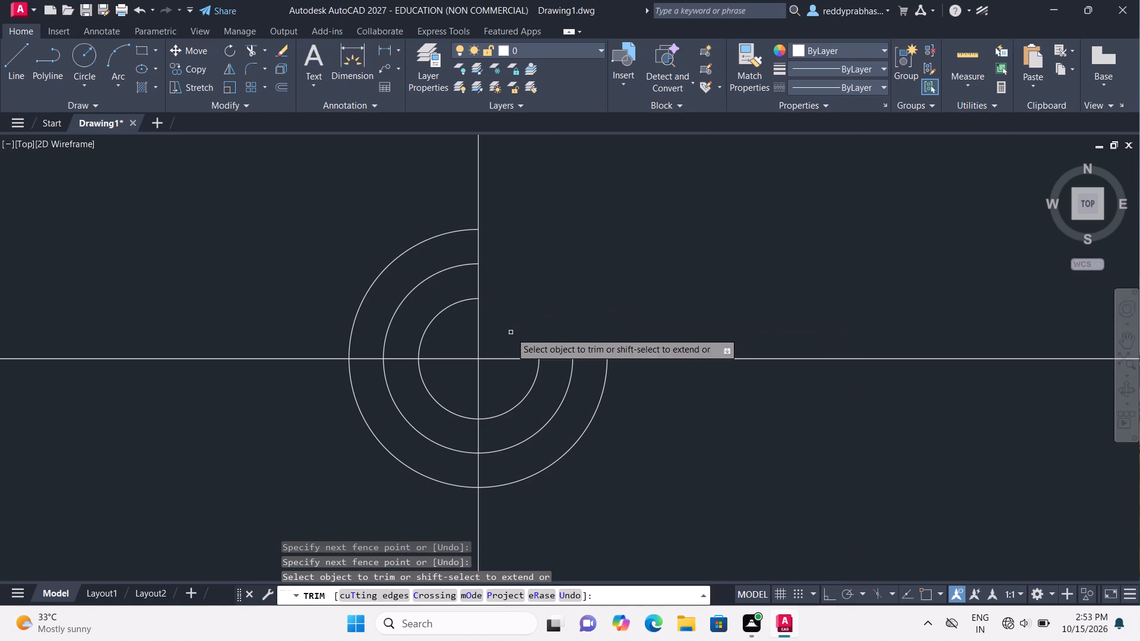
left_click_drag(370, 252, 446, 332)
key("Escape")
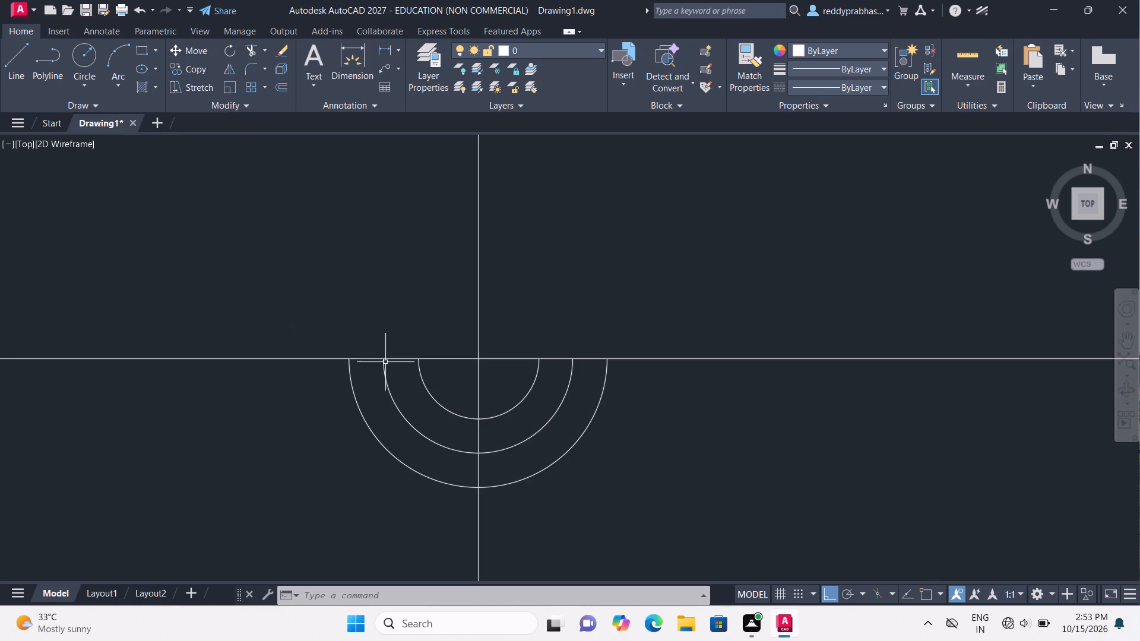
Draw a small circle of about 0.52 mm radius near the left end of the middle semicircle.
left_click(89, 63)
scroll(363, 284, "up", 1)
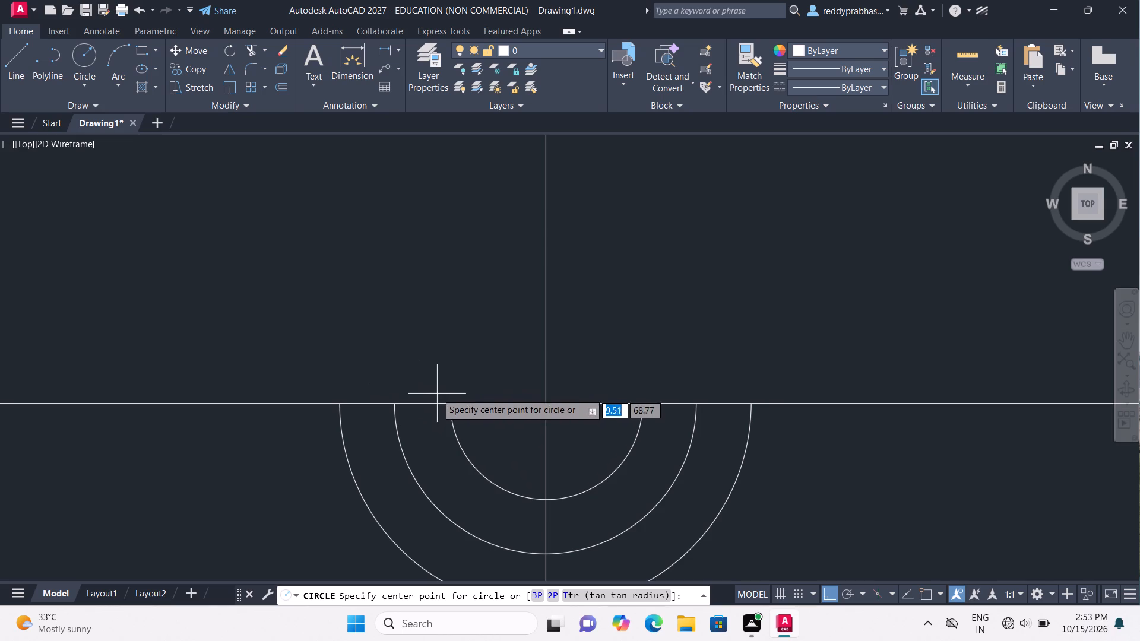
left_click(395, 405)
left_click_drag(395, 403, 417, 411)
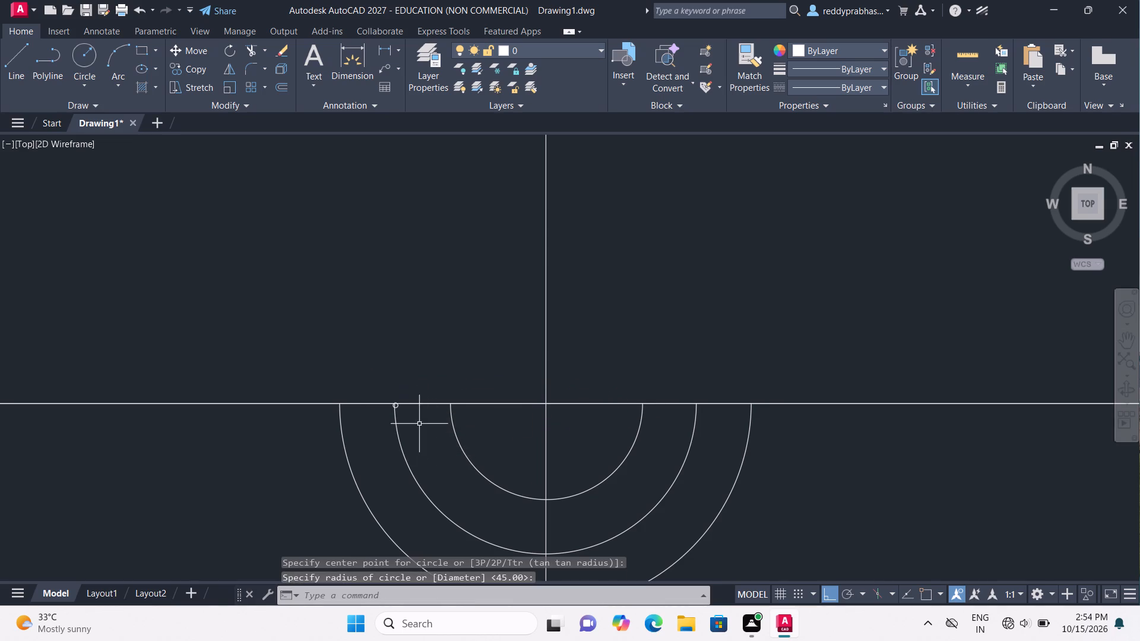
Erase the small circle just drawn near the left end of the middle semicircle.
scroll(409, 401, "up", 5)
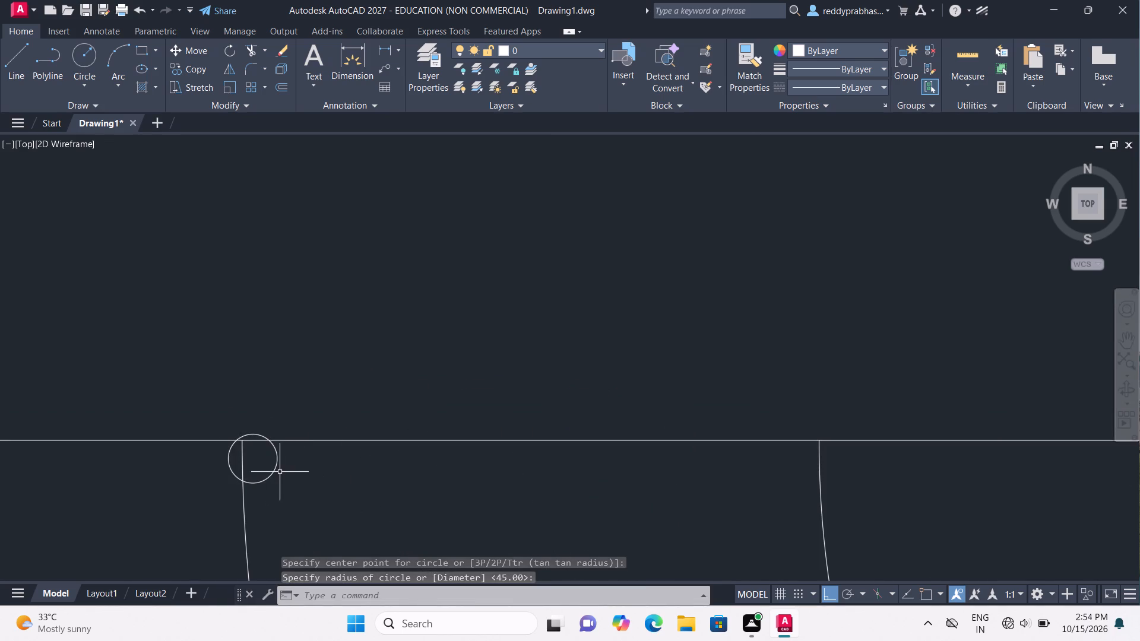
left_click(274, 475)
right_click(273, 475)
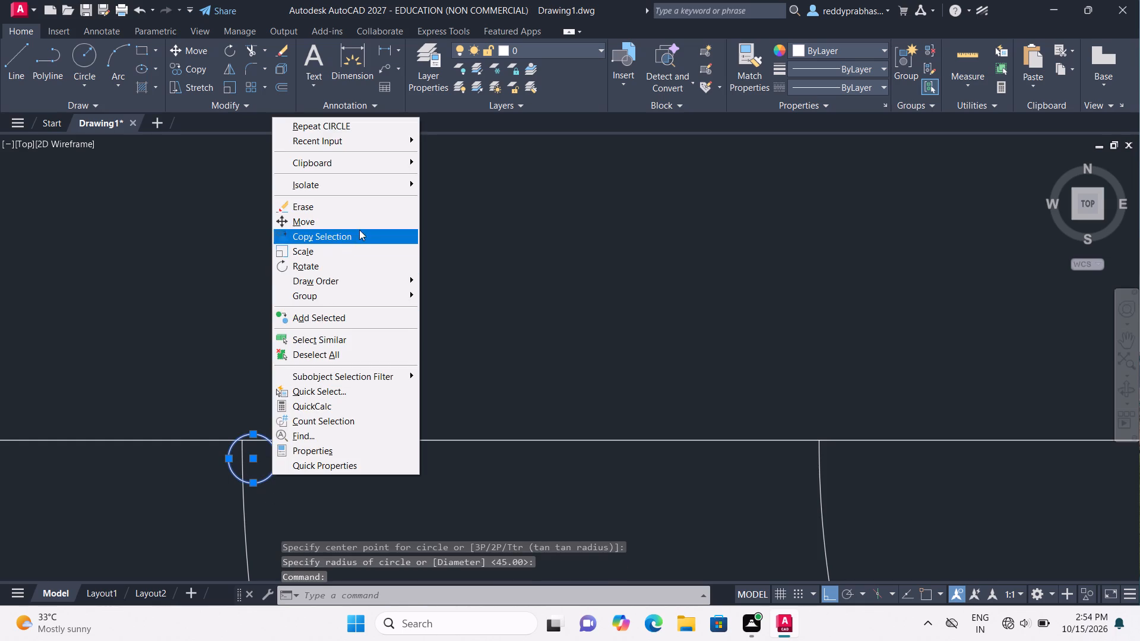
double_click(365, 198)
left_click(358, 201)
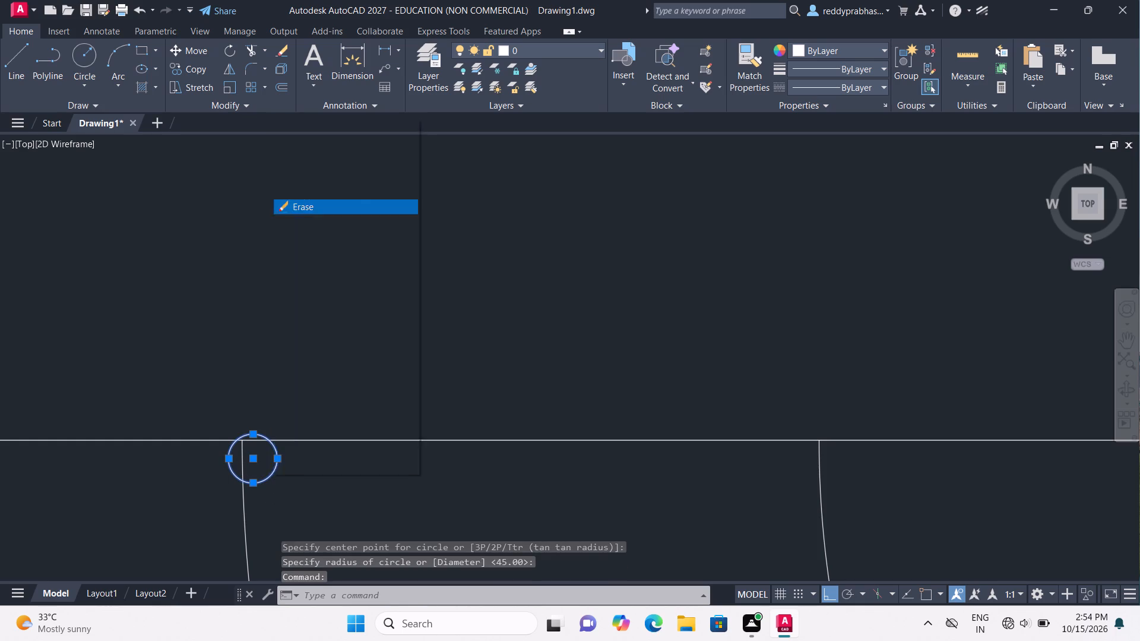
Draw a circle of radius 12 mm centred at the left end of the middle semicircle on the horizontal construction line.
left_click(80, 59)
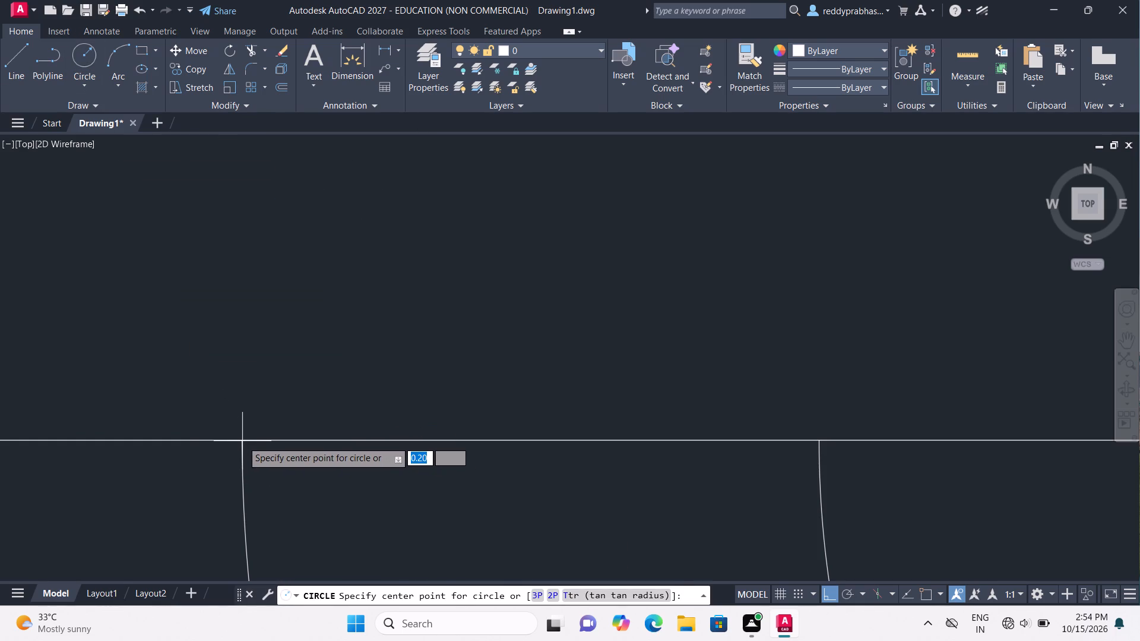
double_click(242, 441)
type("12")
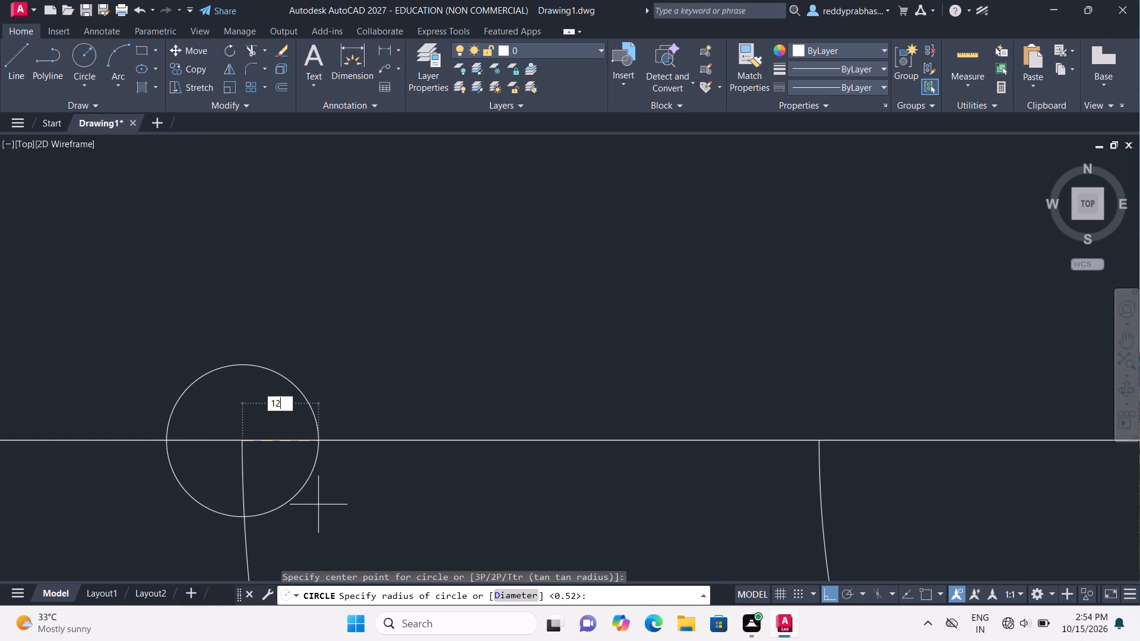
key("Return")
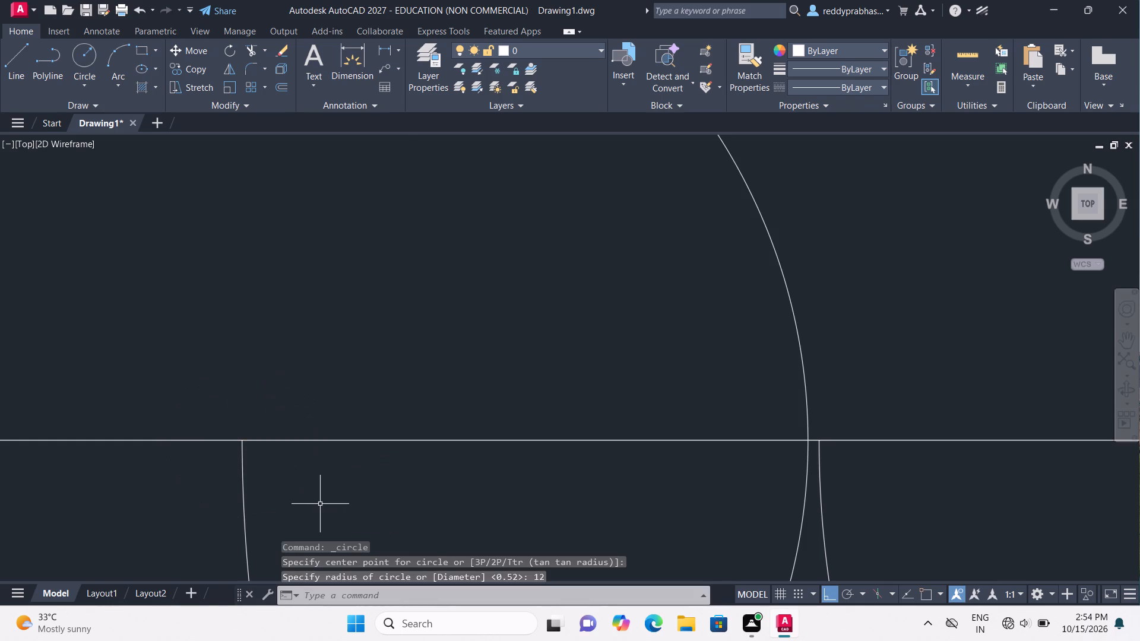
Examine how the 12 mm radius circle meets the left ends of the inner and outer semicircles along the horizontal construction line.
scroll(321, 504, "down", 2)
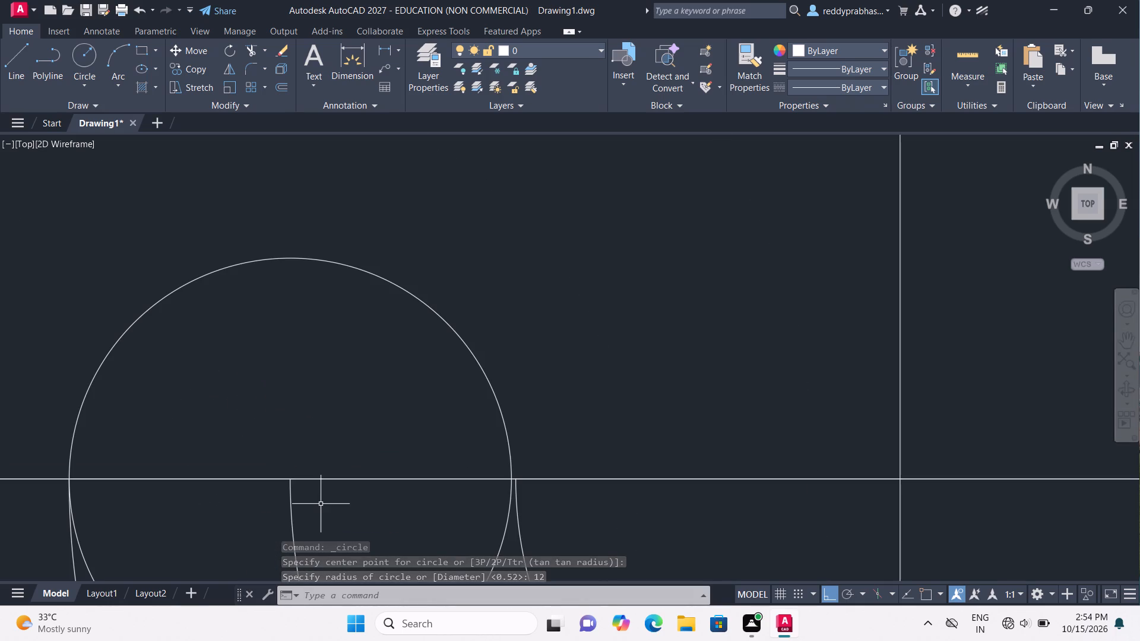
scroll(321, 504, "up", 5)
scroll(409, 356, "down", 2)
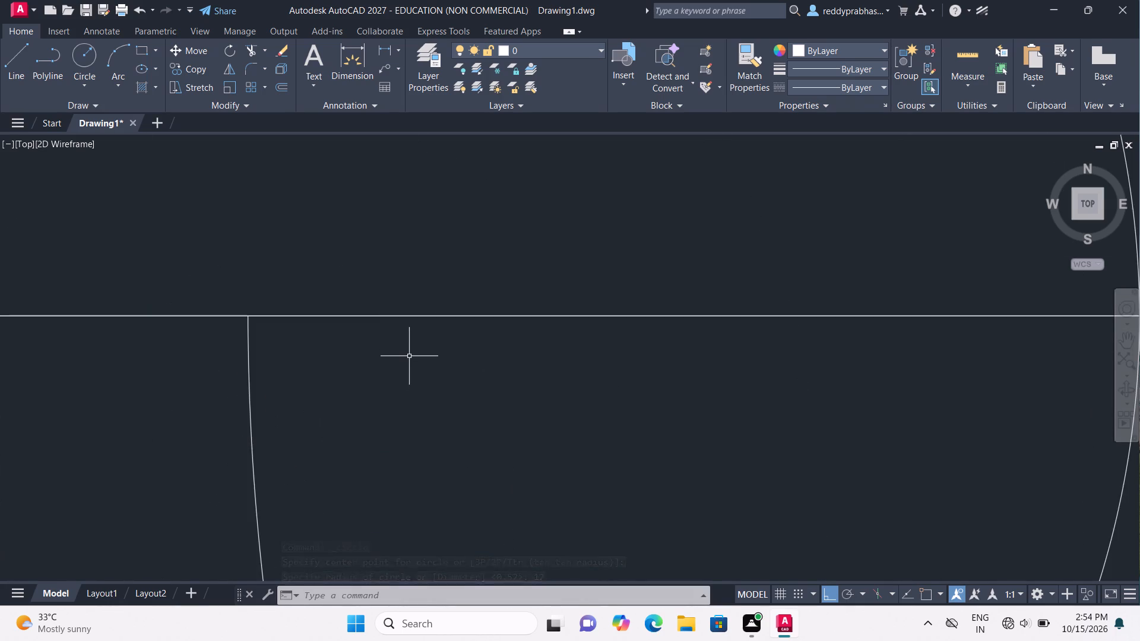
scroll(409, 356, "down", 4)
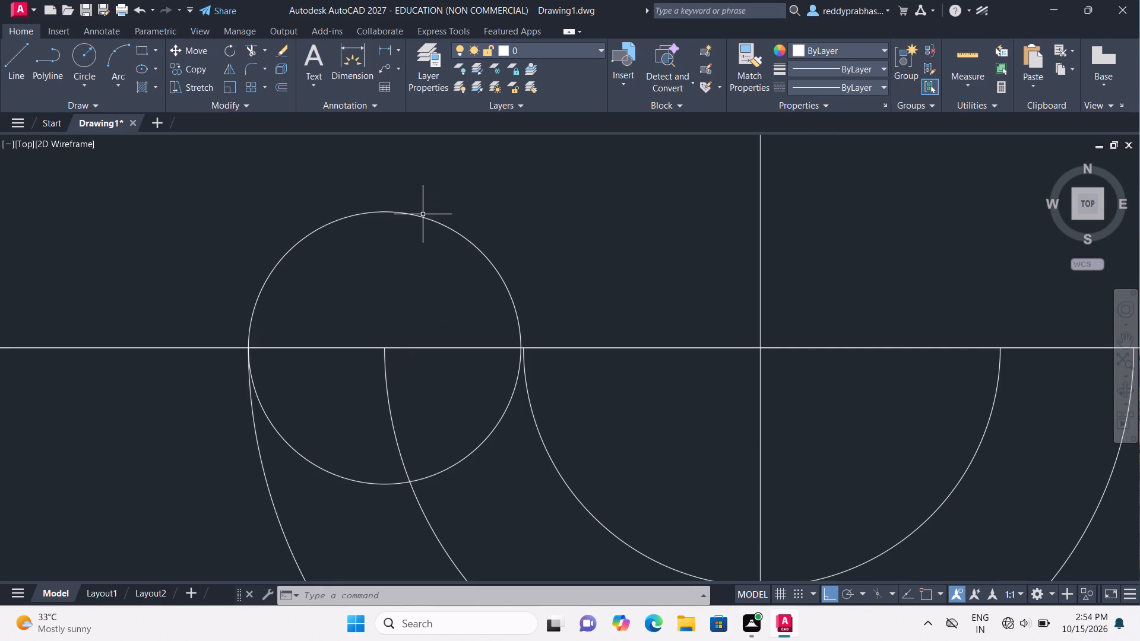
left_click(423, 215)
scroll(420, 241, "up", 3)
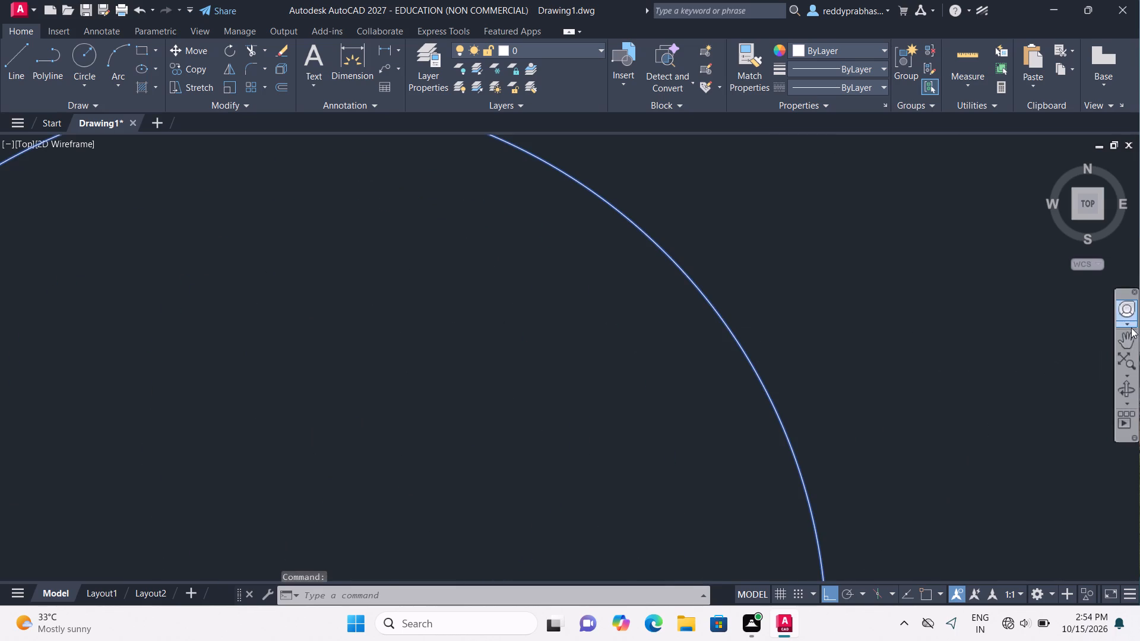
left_click(1128, 338)
left_click_drag(563, 410, 663, 276)
left_click_drag(500, 417, 530, 367)
scroll(529, 365, "up", 2)
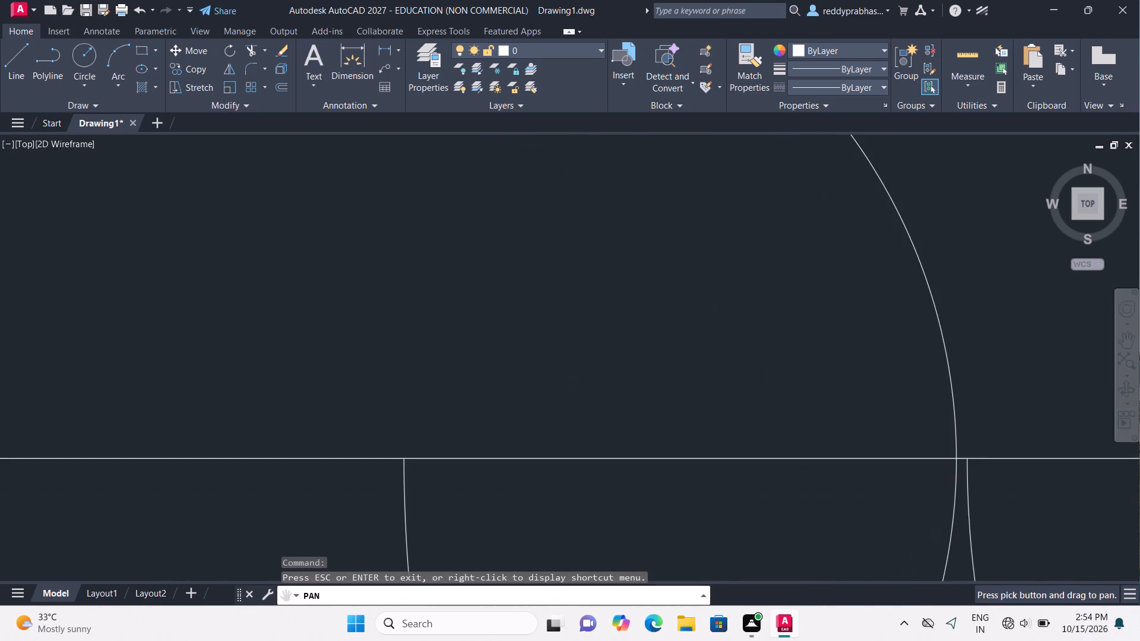
scroll(529, 365, "up", 1)
left_click_drag(231, 401, 425, 242)
left_click_drag(489, 195, 515, 177)
left_click(582, 132)
left_click_drag(509, 321, 517, 249)
scroll(499, 266, "down", 3)
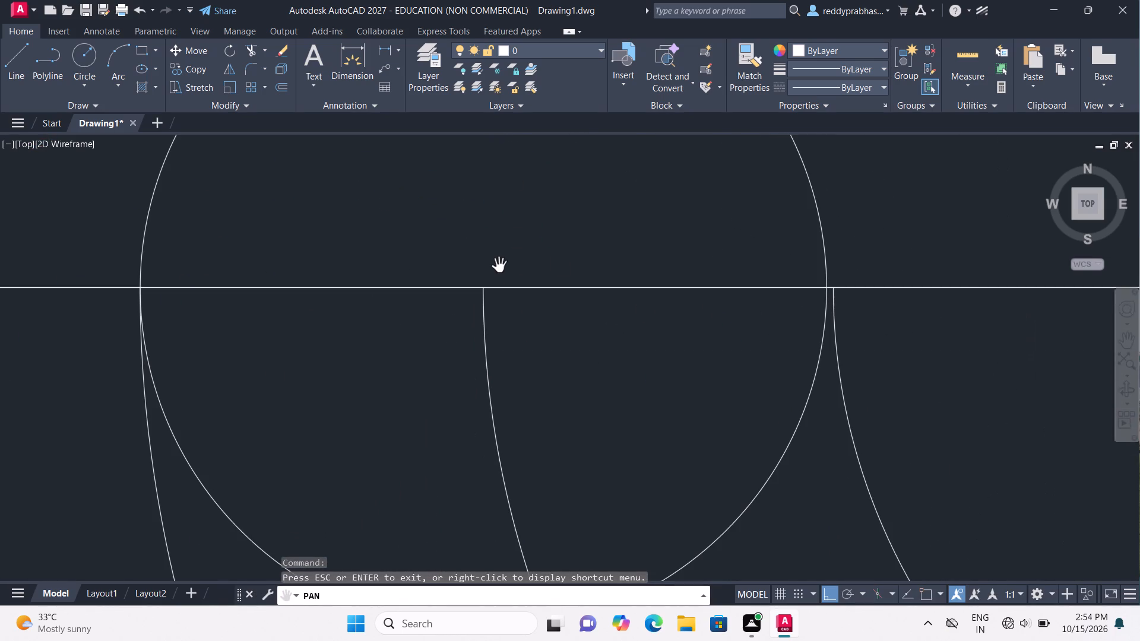
key("Escape")
left_click(816, 207)
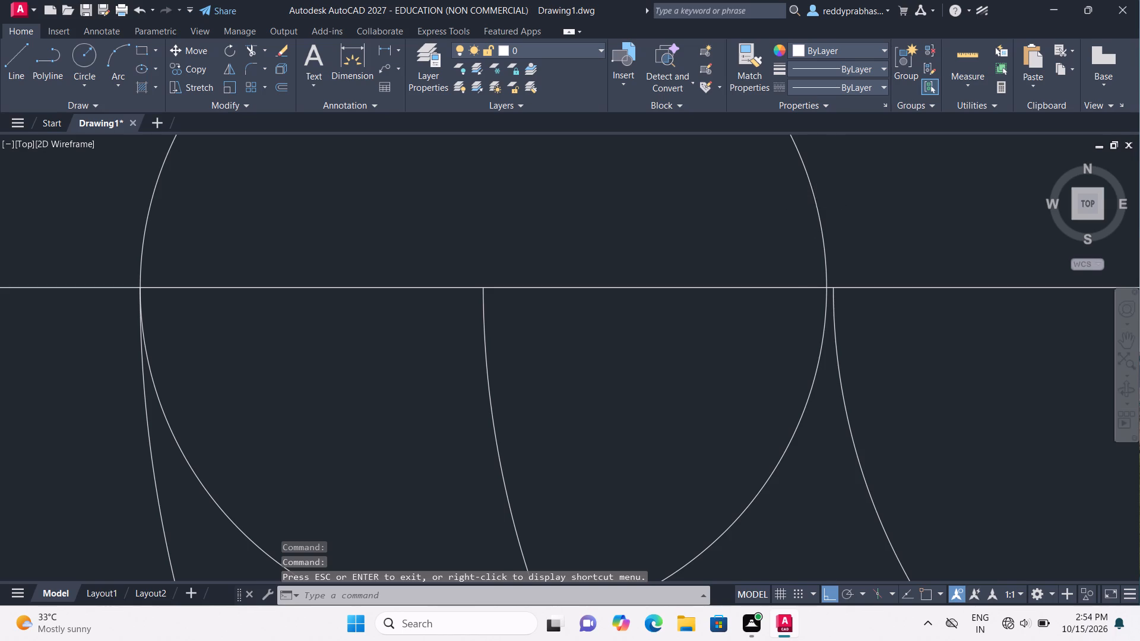
left_click(816, 207)
key("Escape")
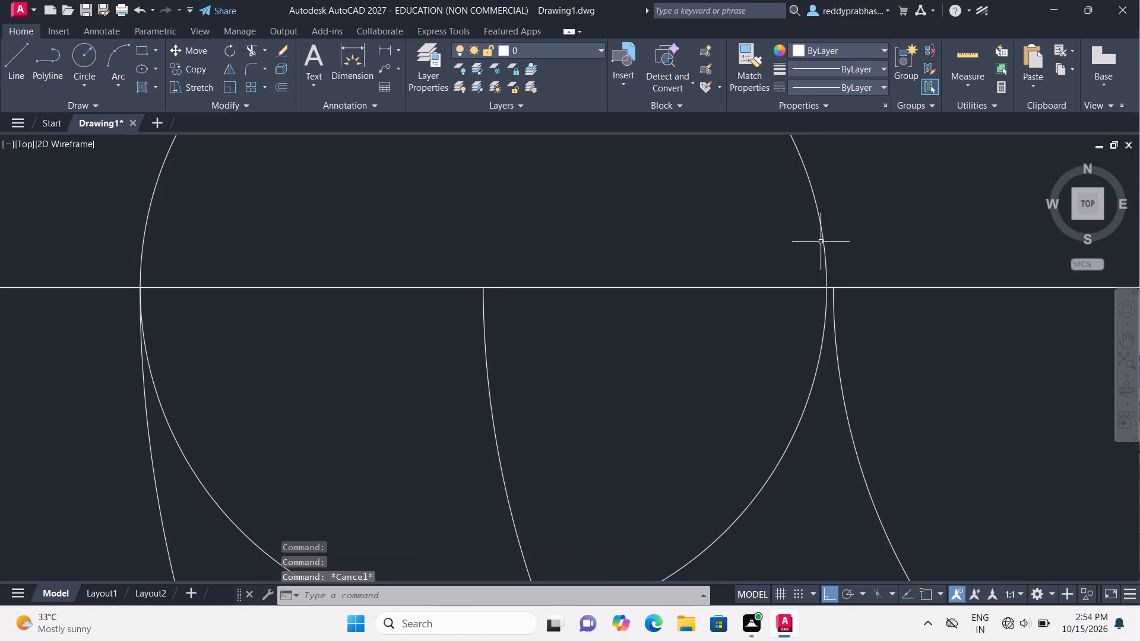
scroll(556, 255, "down", 3)
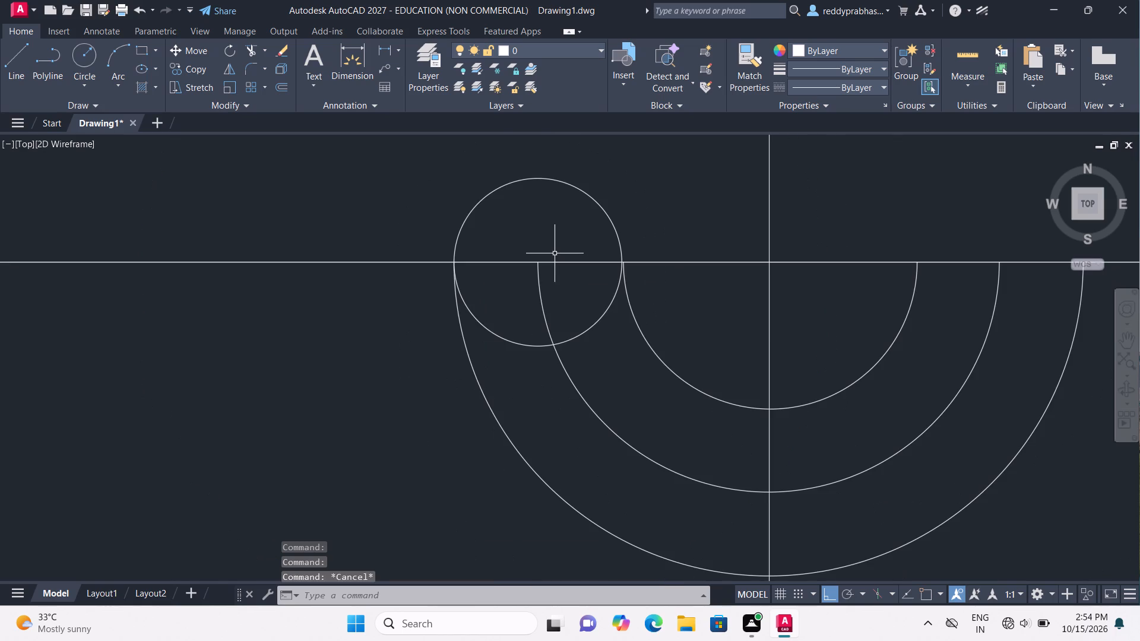
Erase the 12 mm radius circle at the left end of the middle semicircle.
scroll(771, 264, "up", 4)
scroll(740, 264, "down", 7)
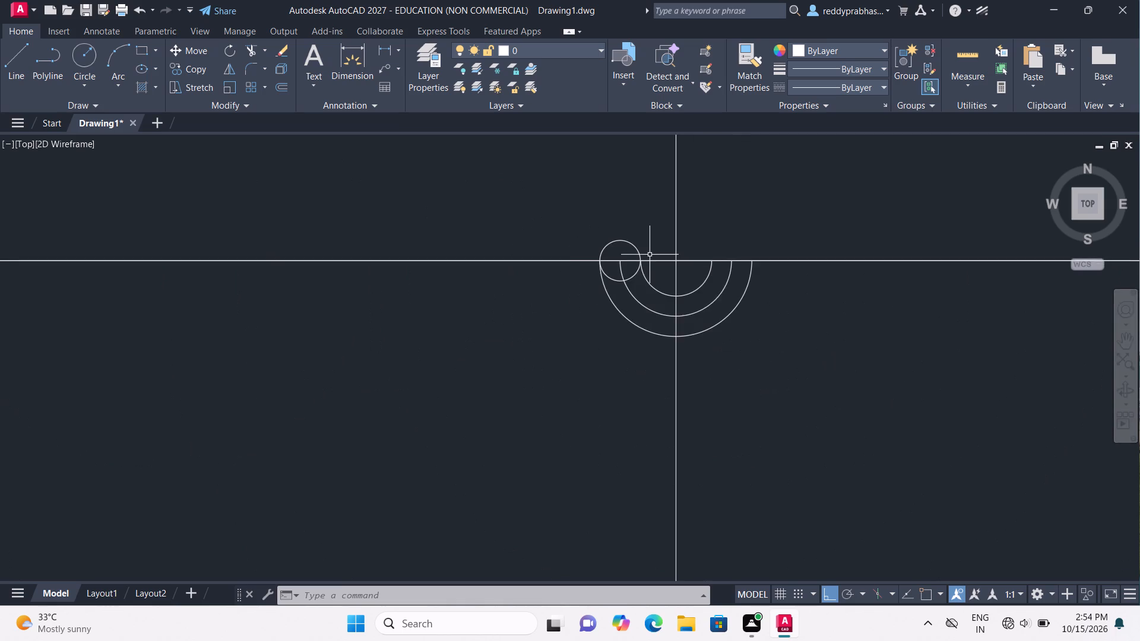
scroll(647, 254, "up", 2)
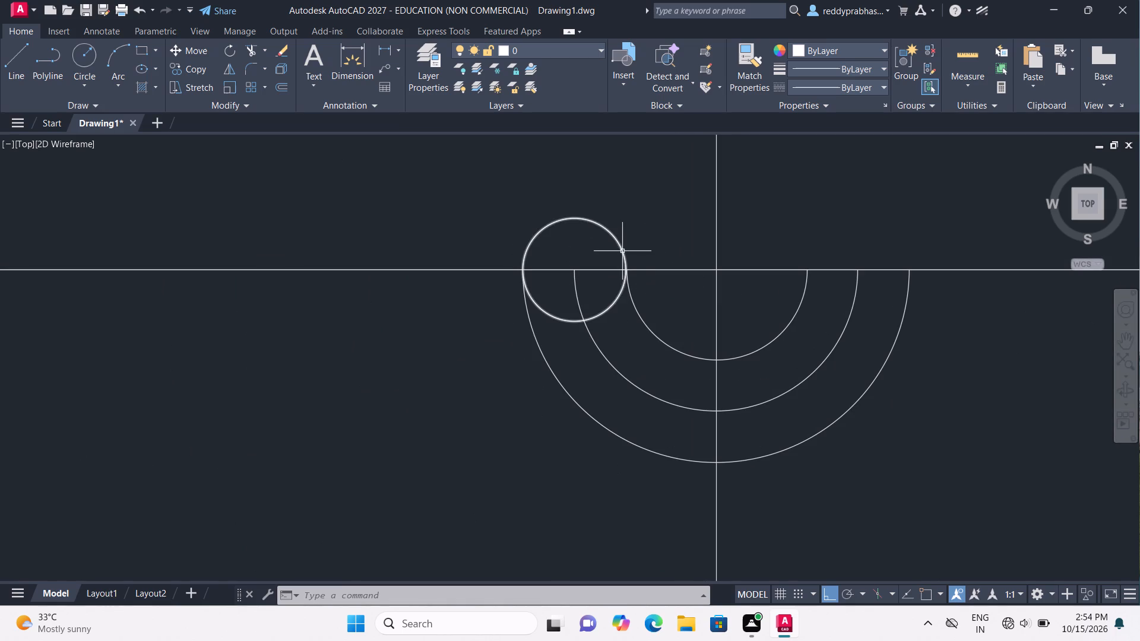
scroll(622, 250, "up", 1)
left_click(622, 250)
right_click(613, 266)
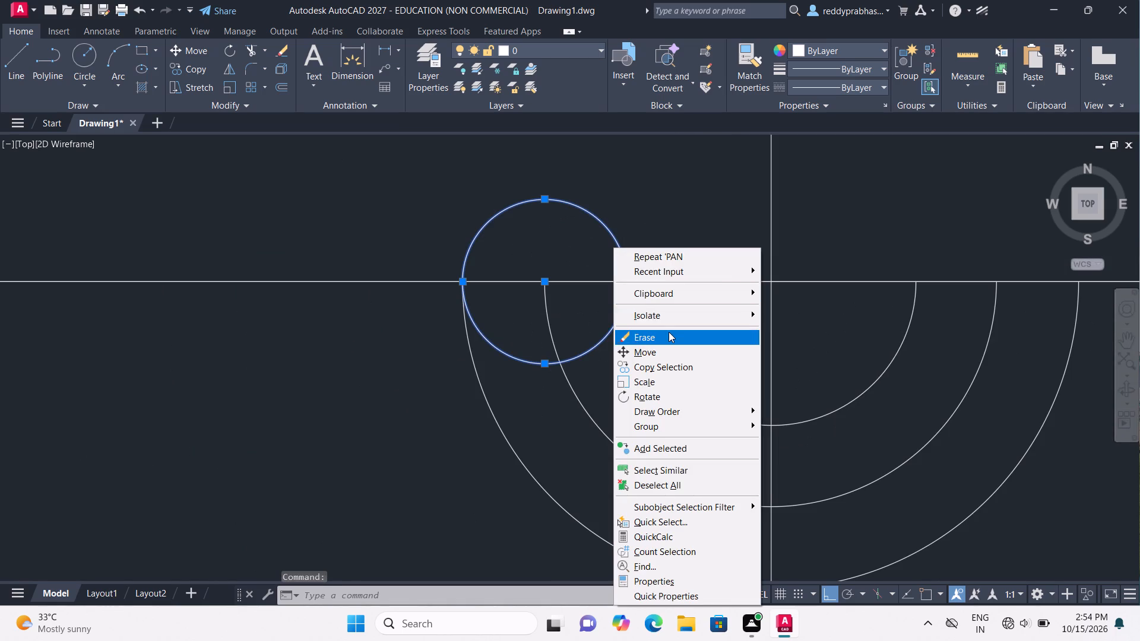
left_click(669, 332)
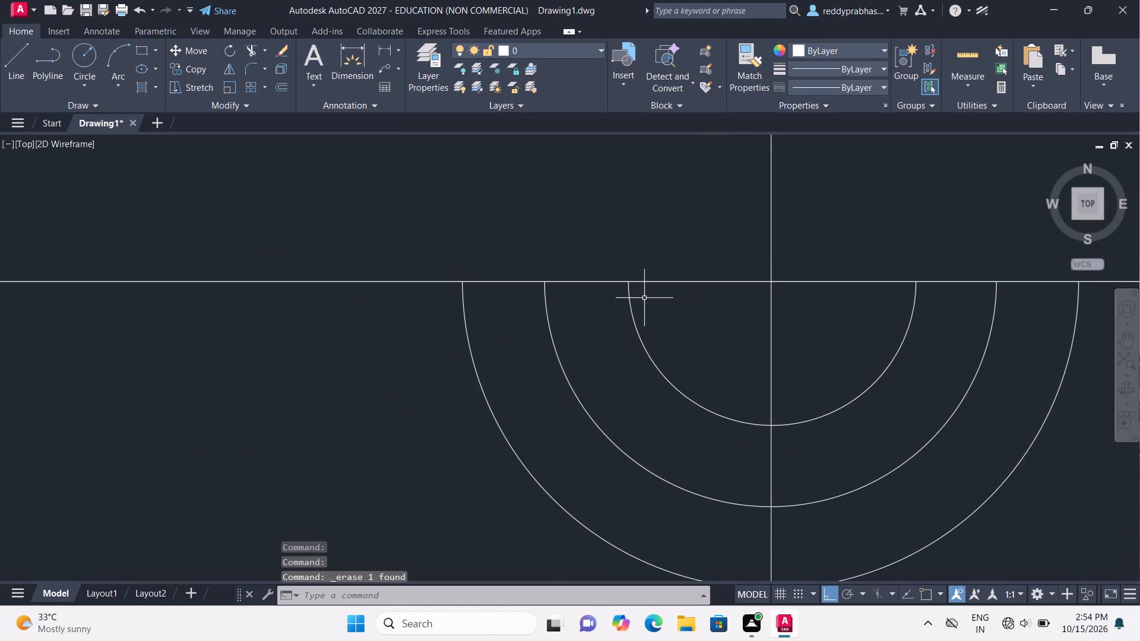
Erase the three concentric semicircles of radius 21, 33 and 45 mm below the horizontal construction line.
left_click(634, 322)
right_click(634, 322)
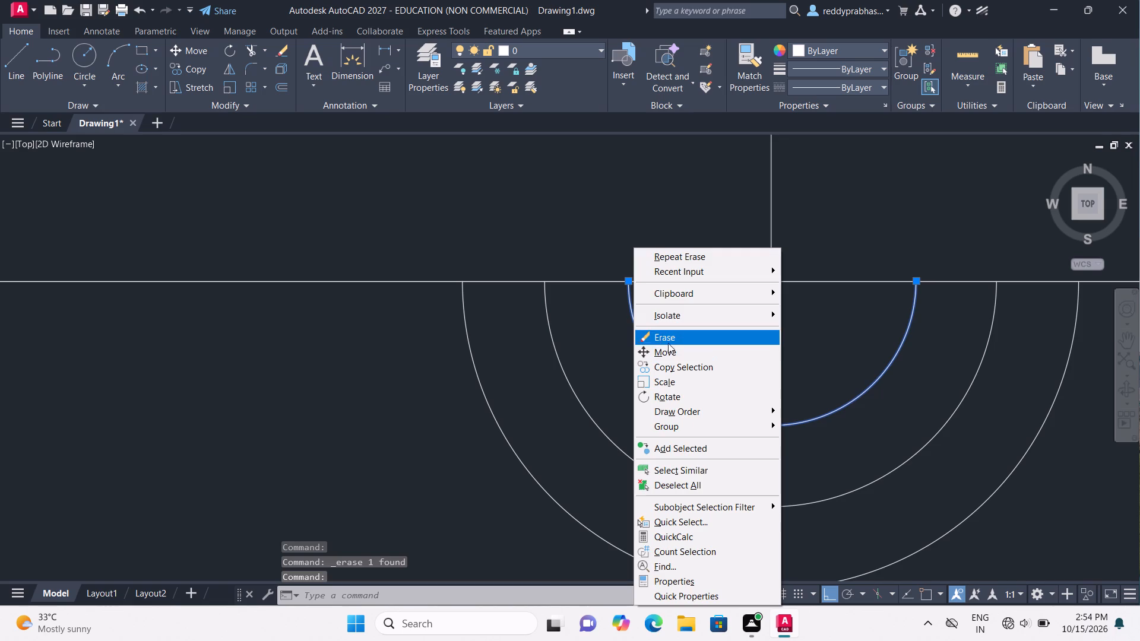
left_click(668, 340)
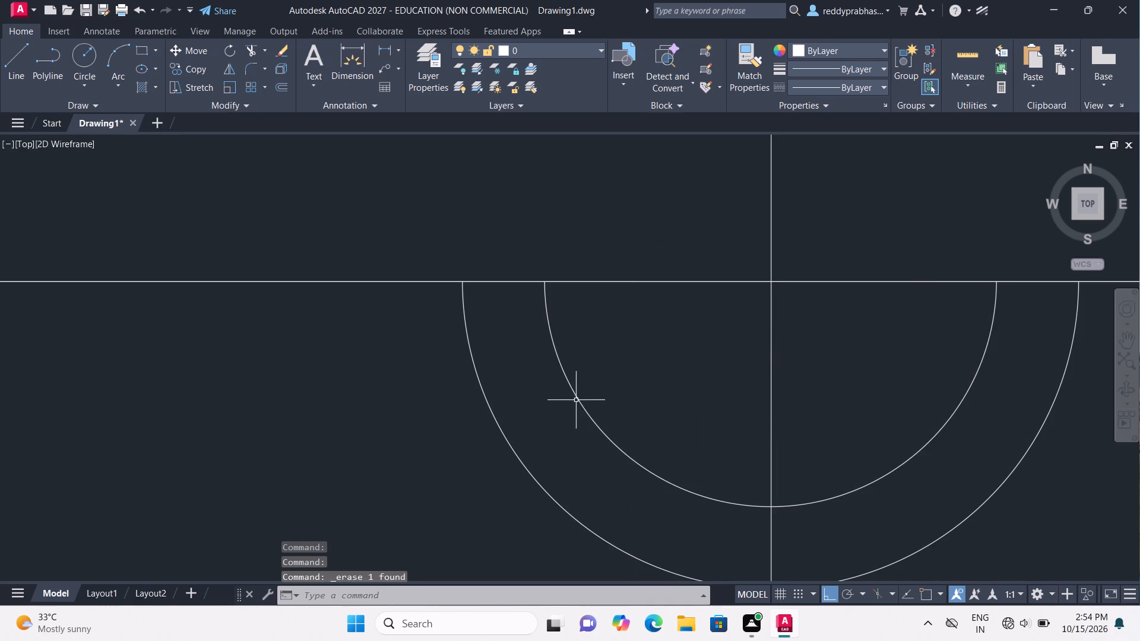
left_click(576, 400)
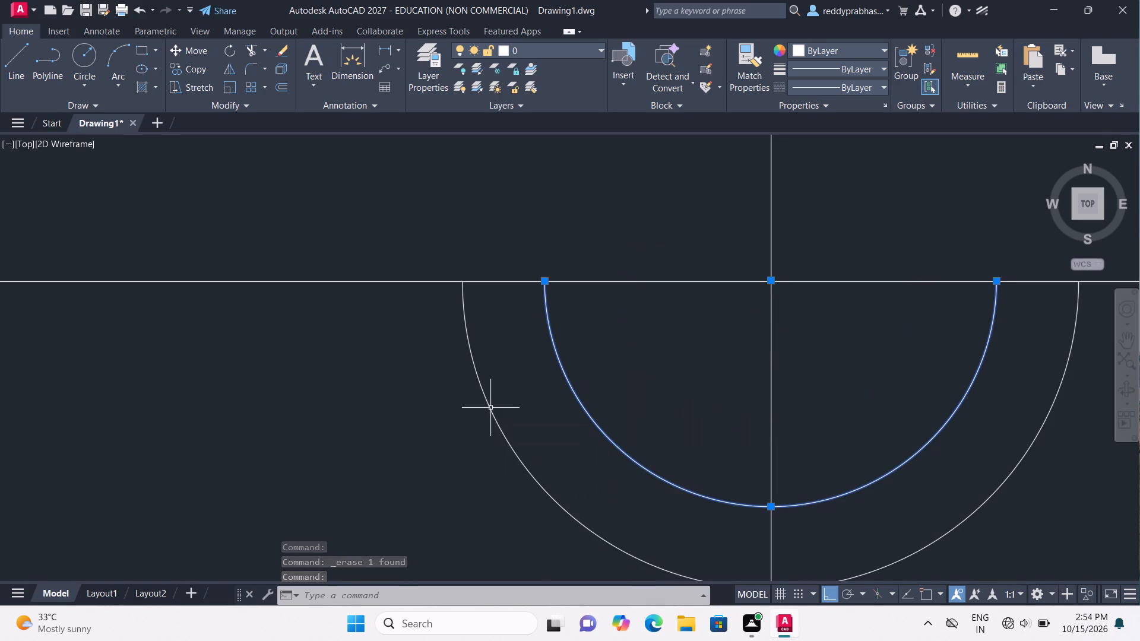
left_click(488, 407)
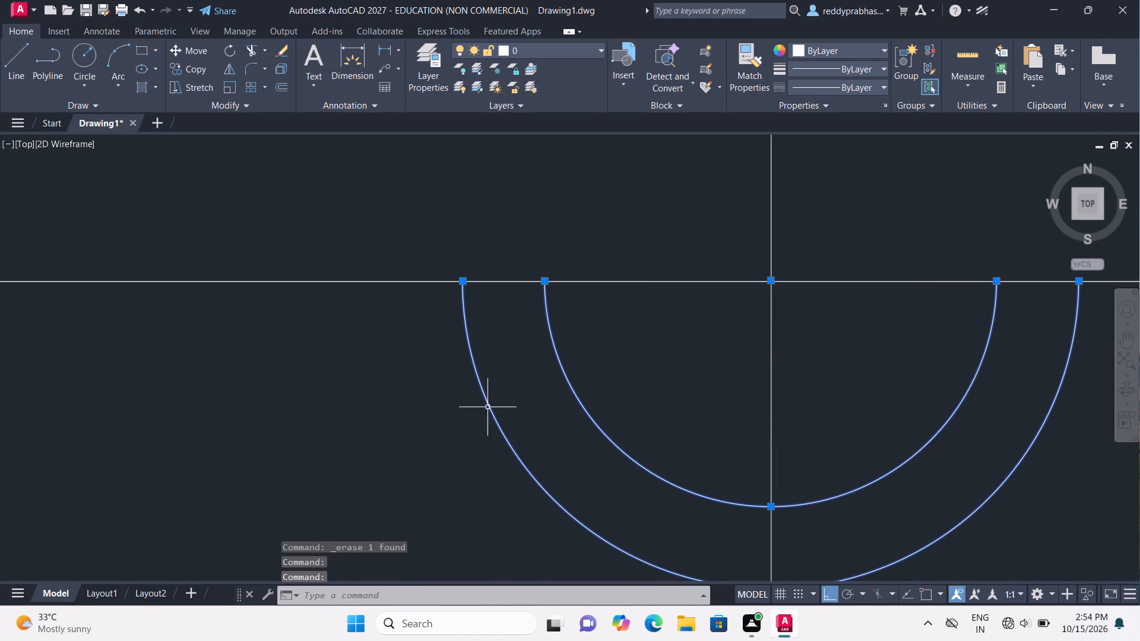
right_click(489, 402)
left_click(579, 157)
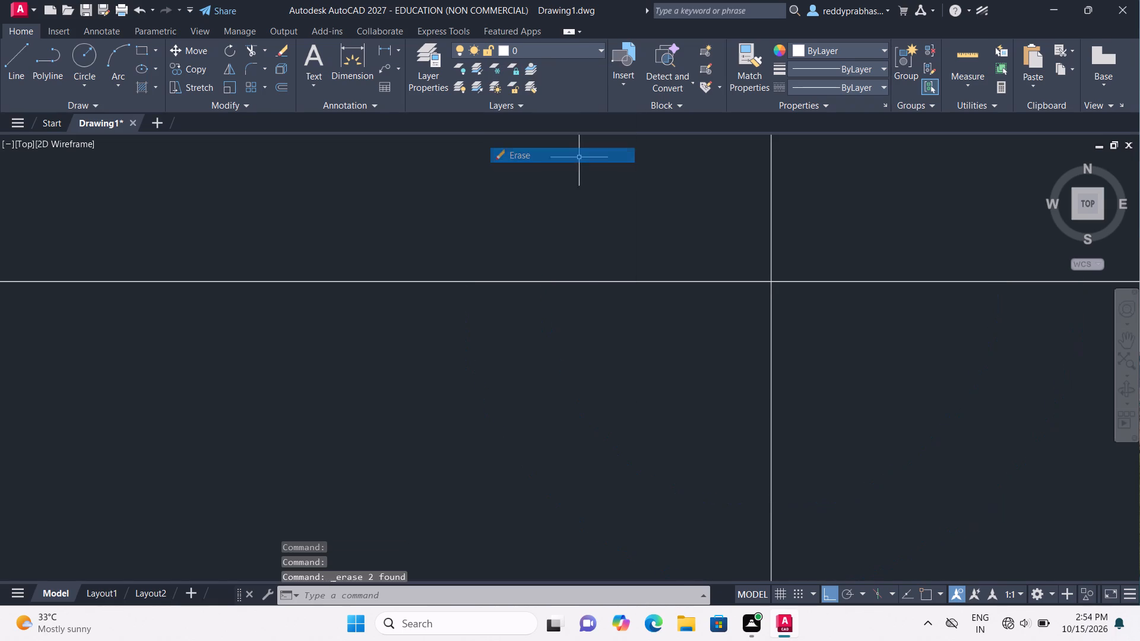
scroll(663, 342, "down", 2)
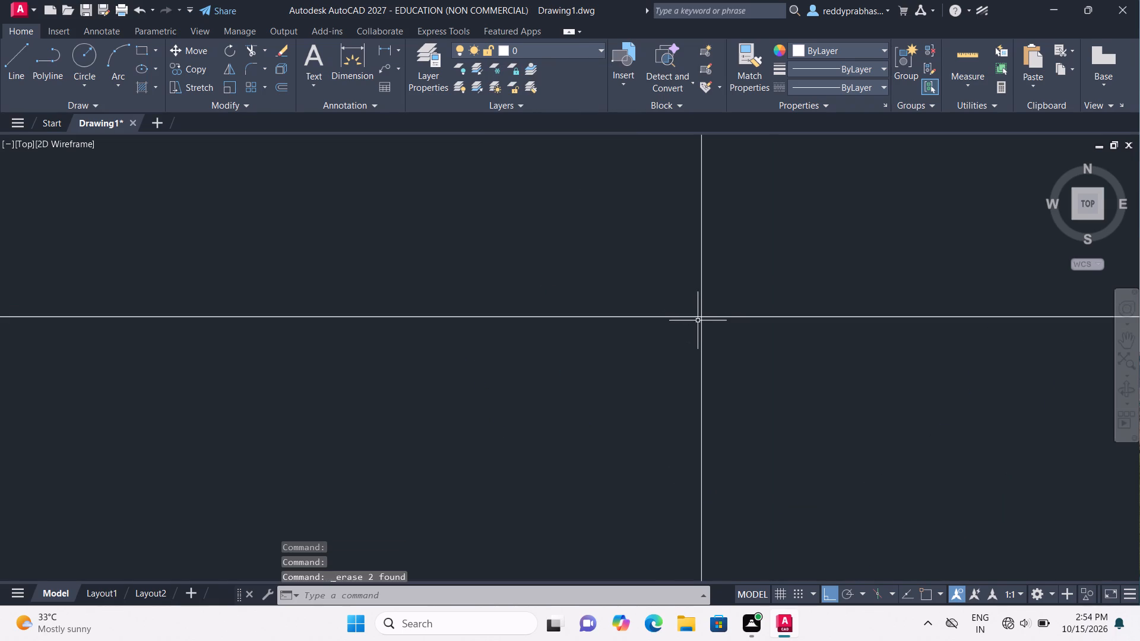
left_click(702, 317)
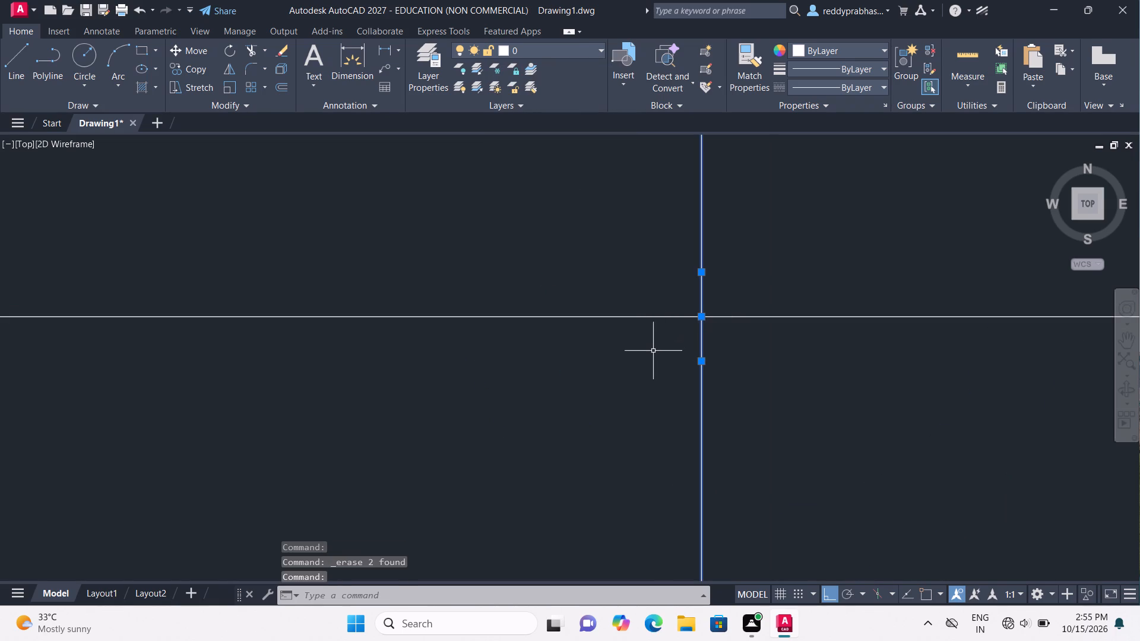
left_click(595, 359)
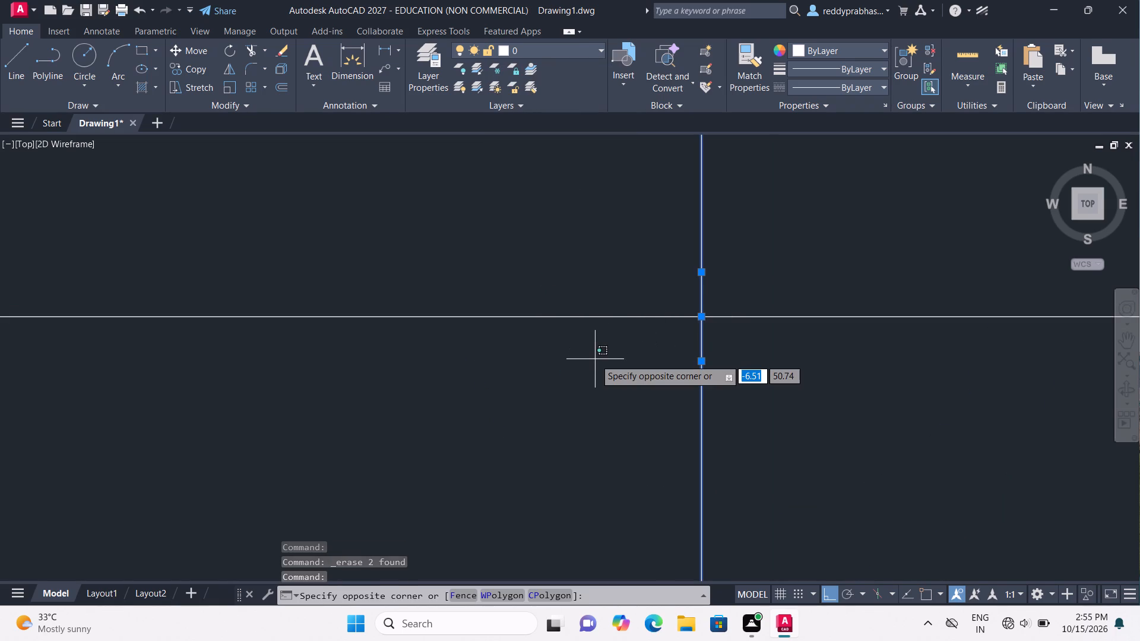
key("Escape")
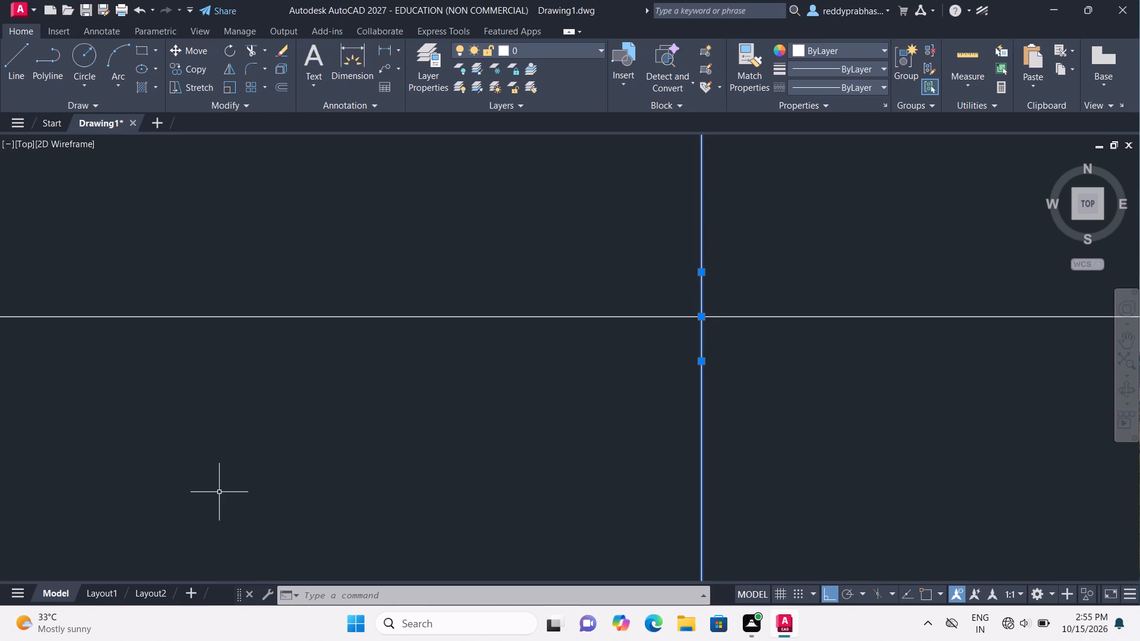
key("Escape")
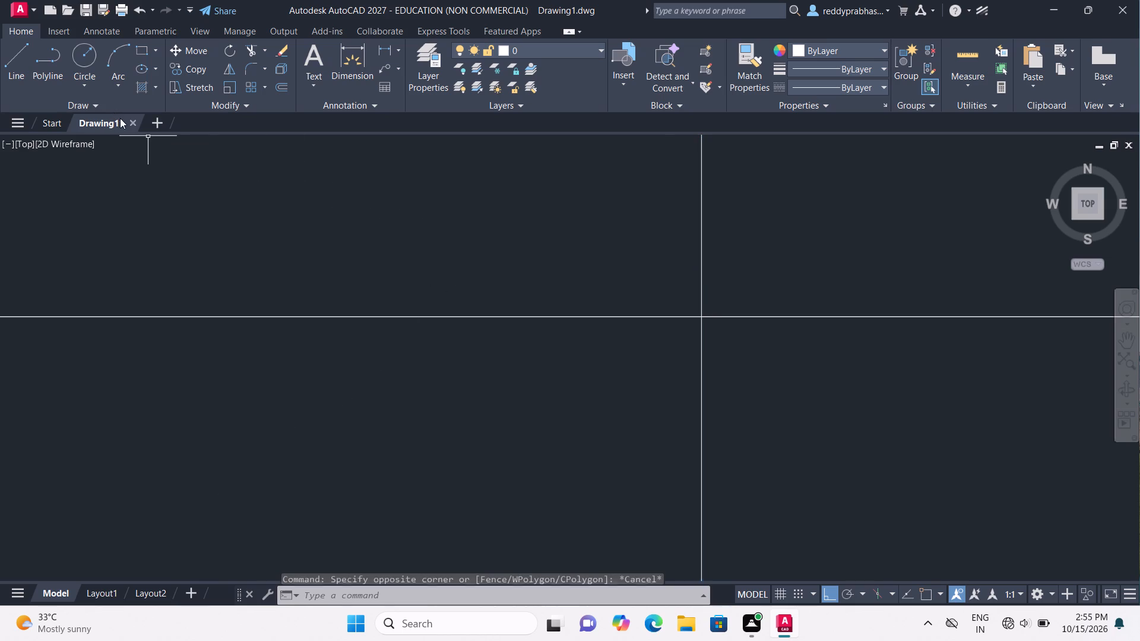
Draw a circle of radius 21 mm centred at the intersection of the construction lines.
left_click(91, 42)
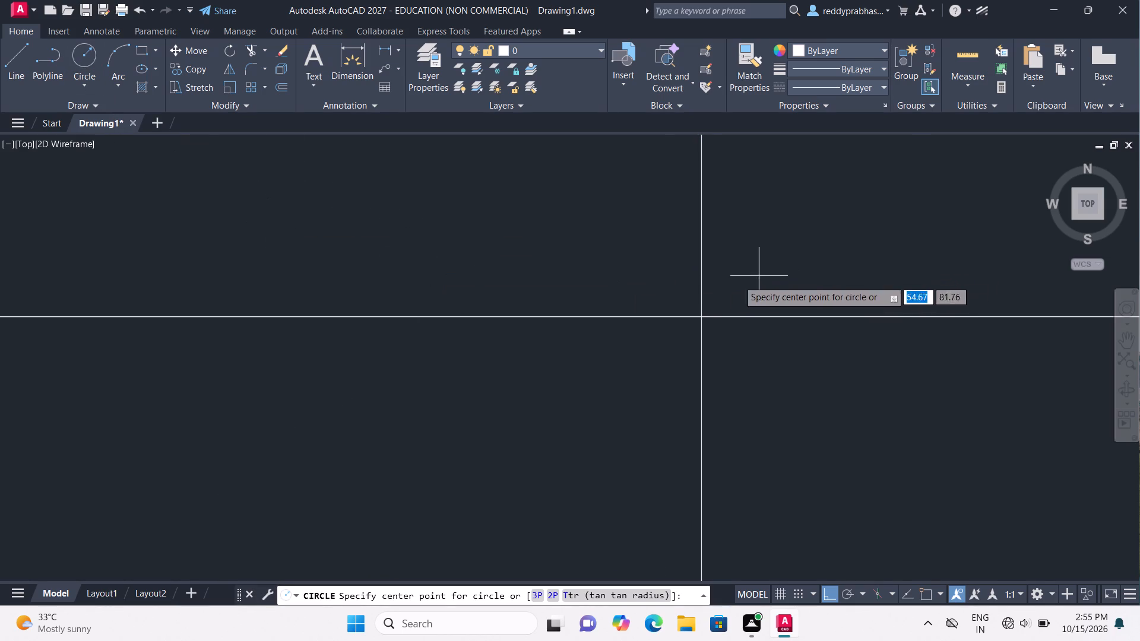
left_click(701, 318)
type("21")
key("Return")
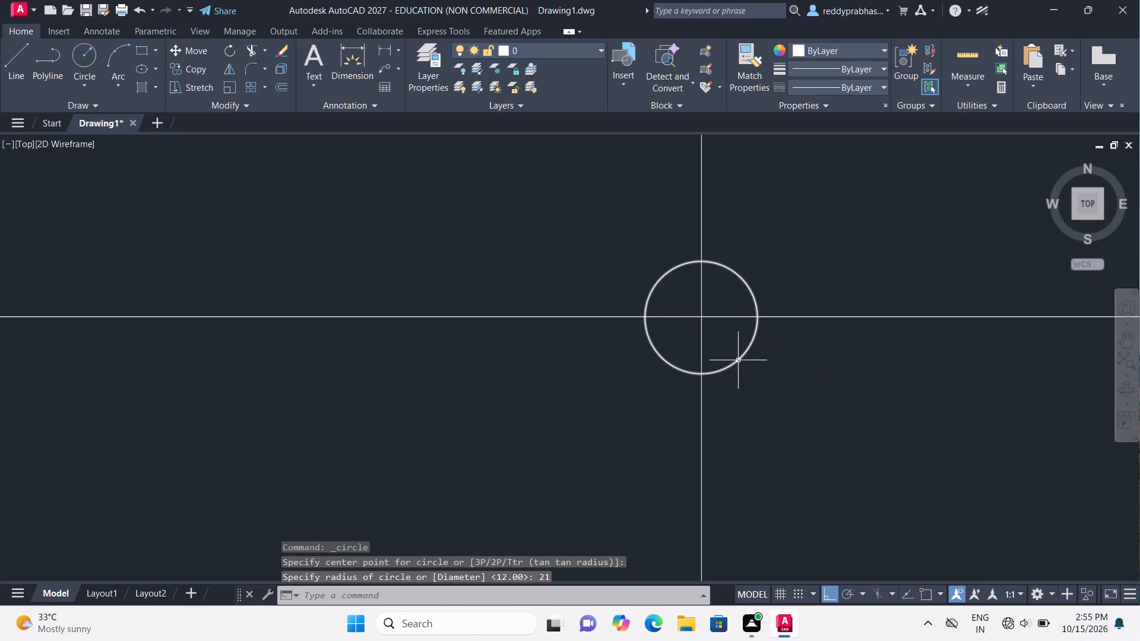
Add a center mark to the 21 mm radius circle.
key("c")
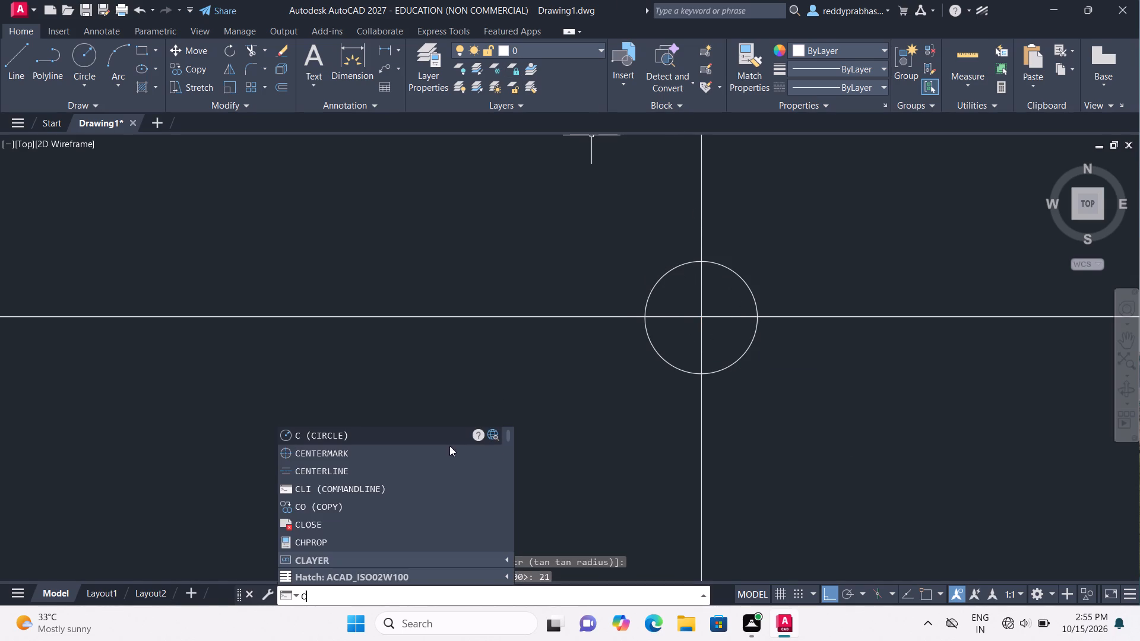
left_click(441, 456)
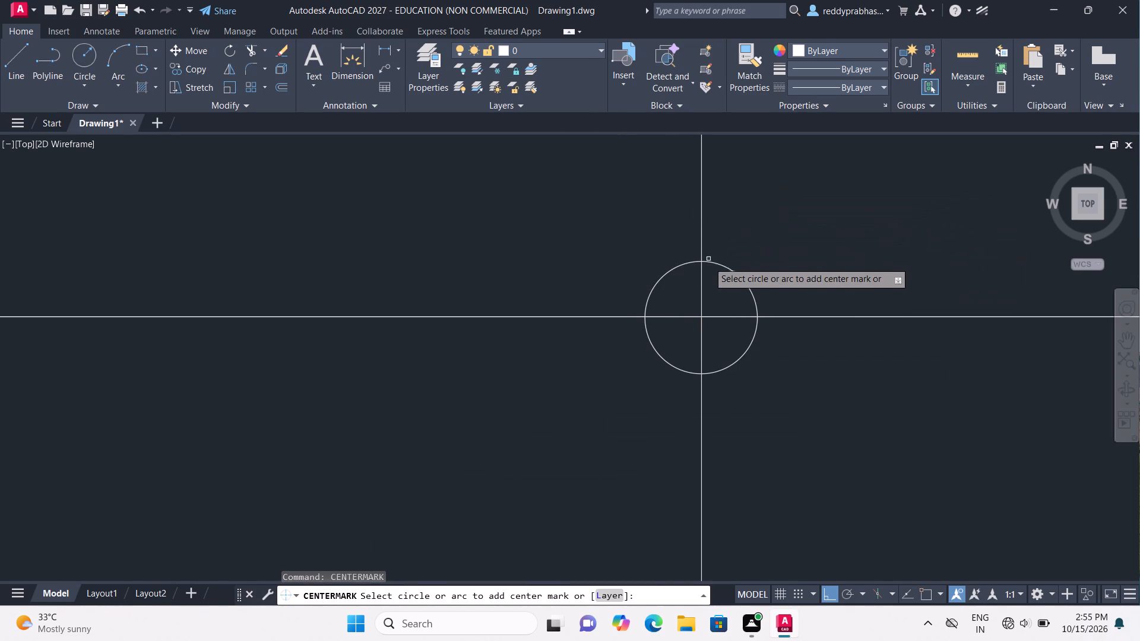
double_click(715, 261)
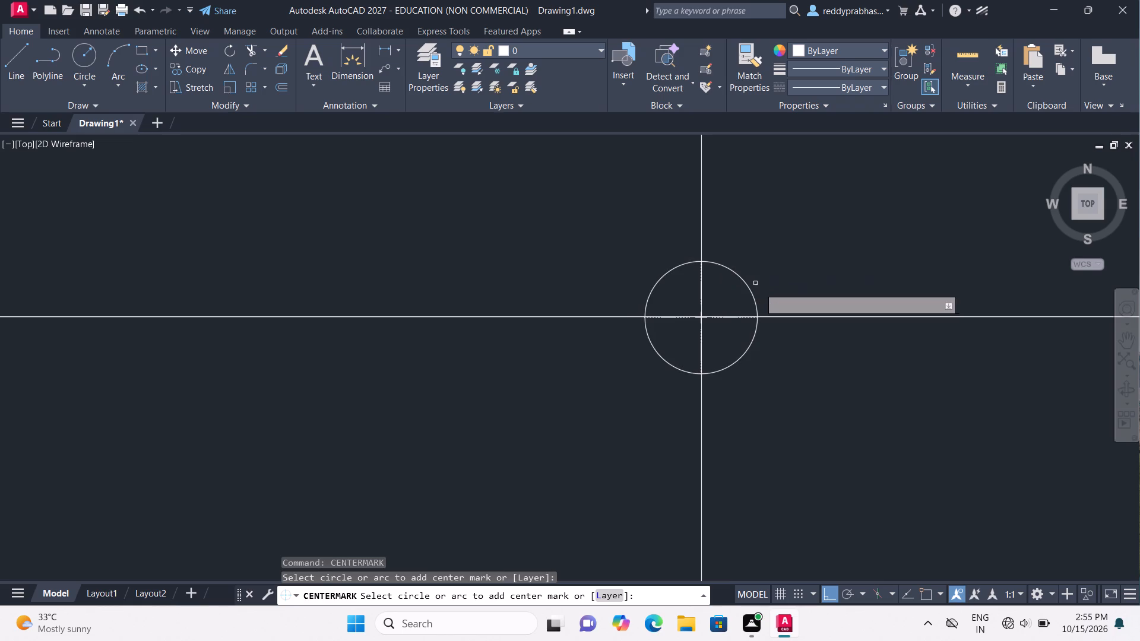
key("Escape")
Move the horizontal construction line slightly down onto the horizontal axis of the circle's center mark.
scroll(761, 286, "up", 3)
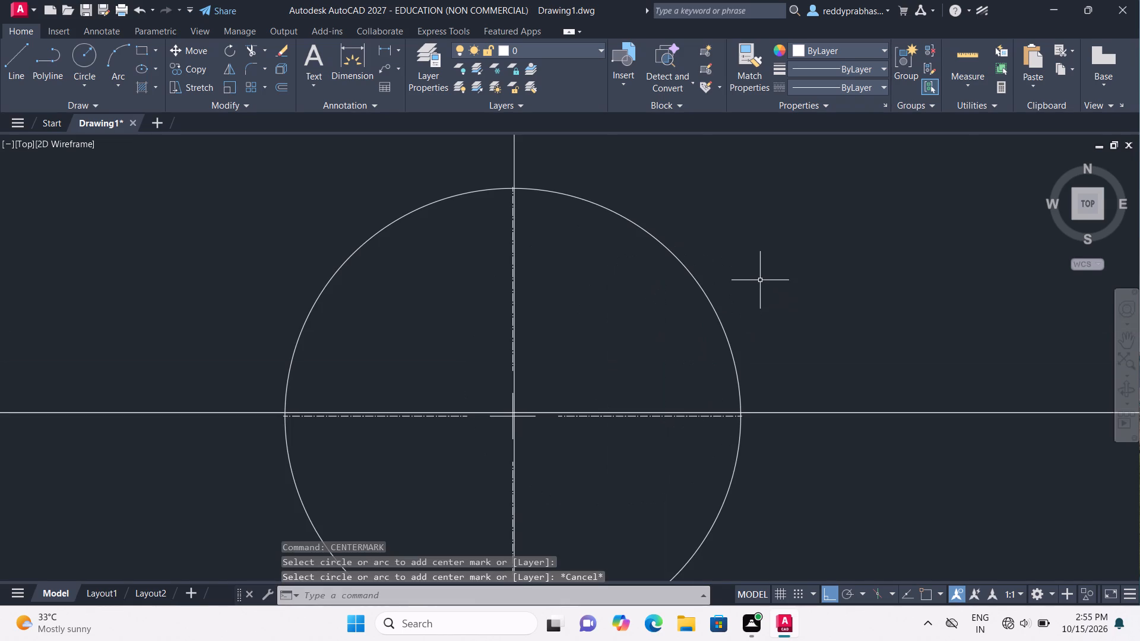
left_click(545, 412)
left_click_drag(545, 412, 553, 418)
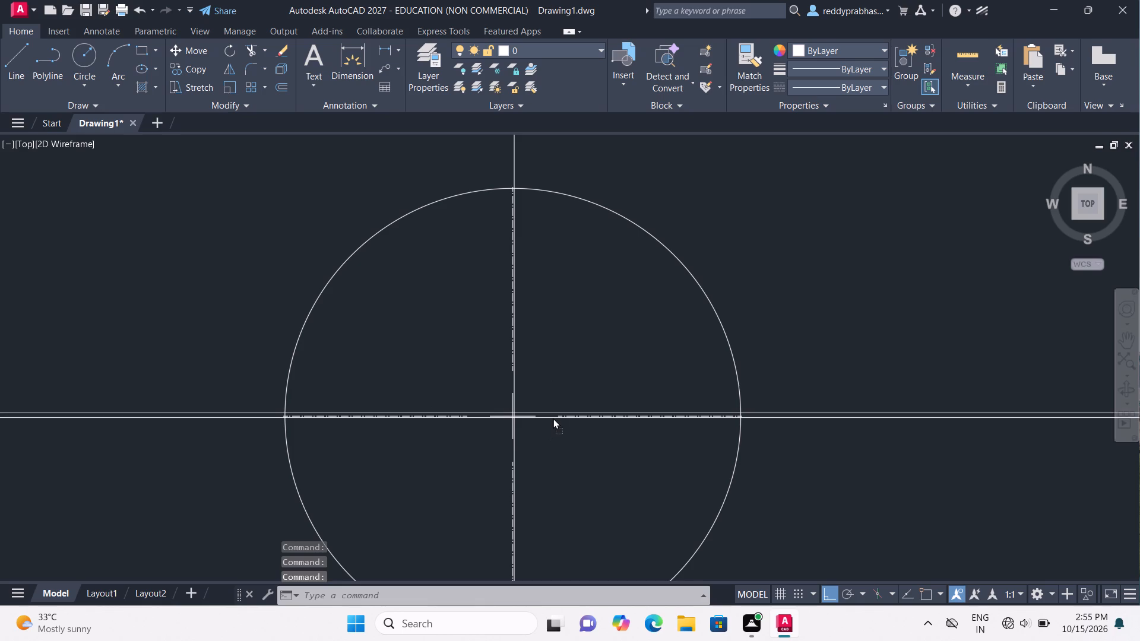
left_click_drag(553, 418, 555, 414)
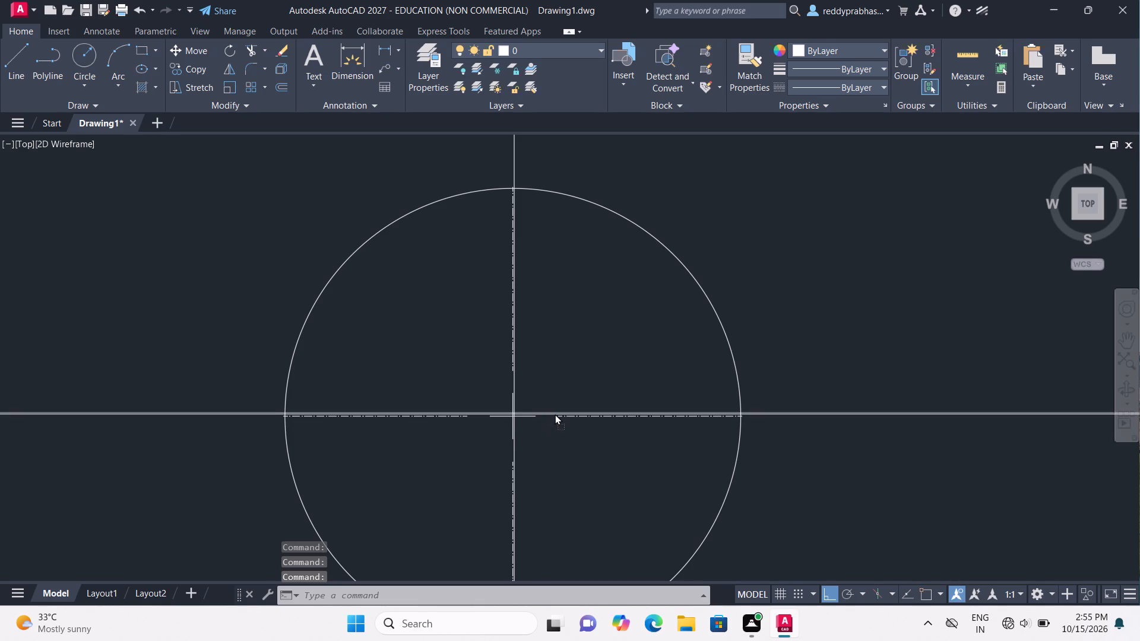
left_click_drag(555, 414, 558, 415)
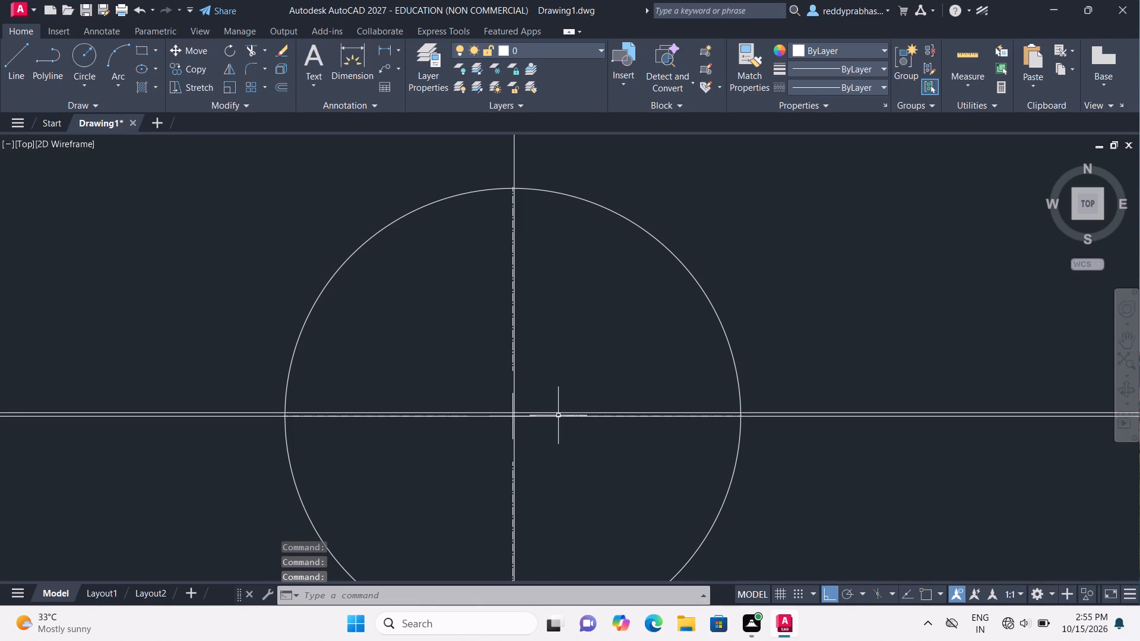
Erase the upper horizontal construction line lying just above the center mark's horizontal axis.
scroll(533, 436, "up", 2)
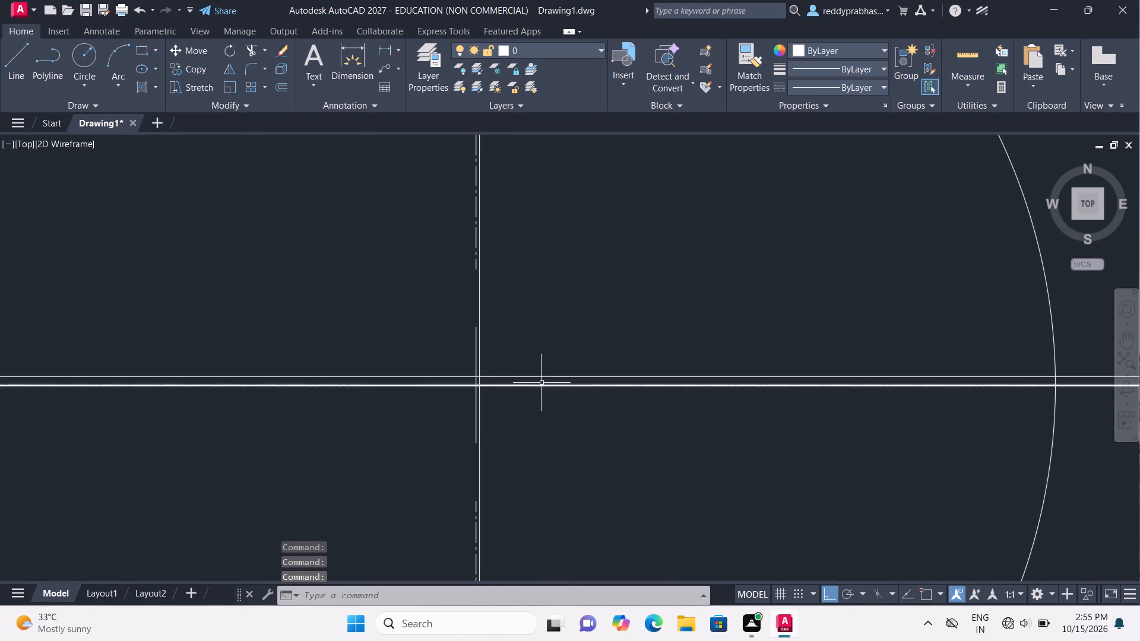
left_click(543, 377)
right_click(543, 377)
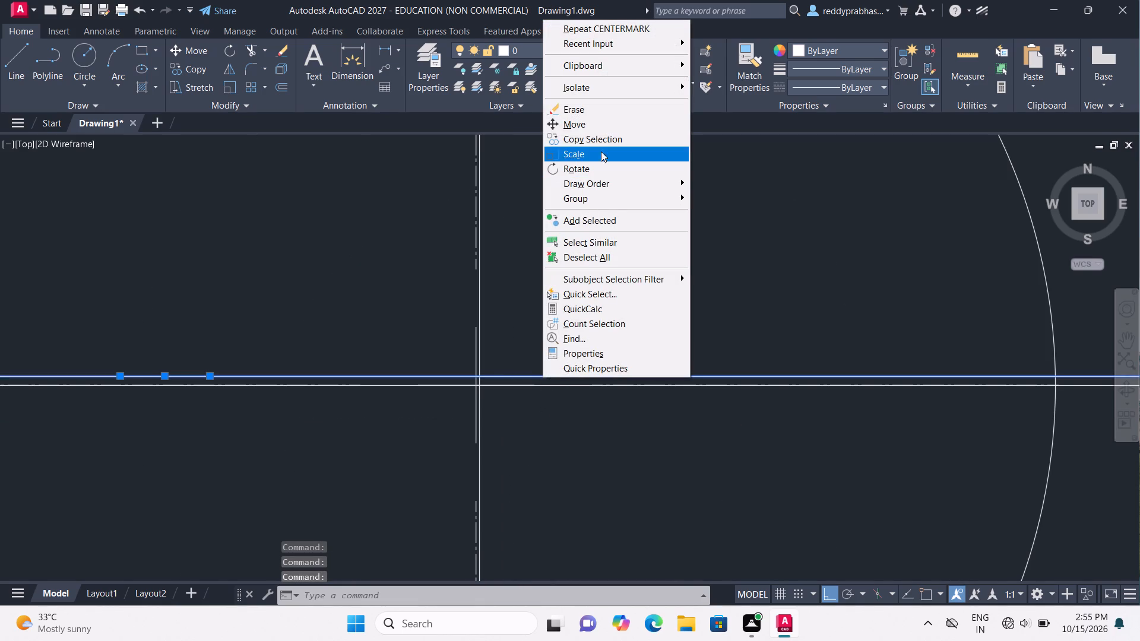
left_click(622, 116)
Move the vertical construction line slightly left towards the vertical axis of the circle's center mark.
scroll(590, 171, "down", 4)
scroll(564, 208, "up", 2)
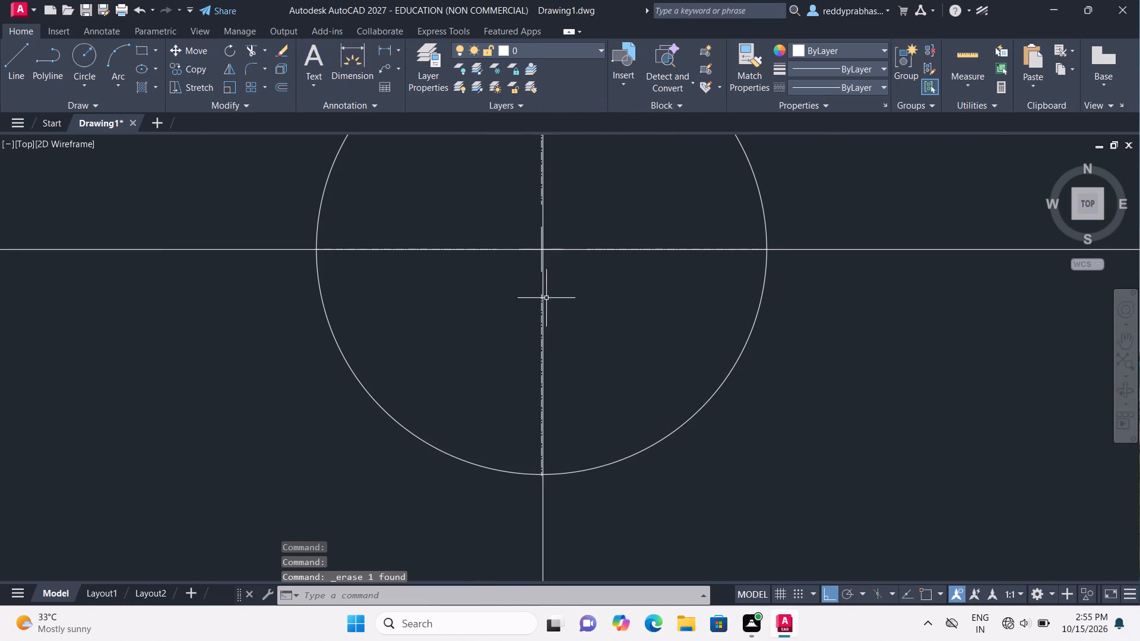
left_click(543, 287)
left_click_drag(543, 287, 539, 285)
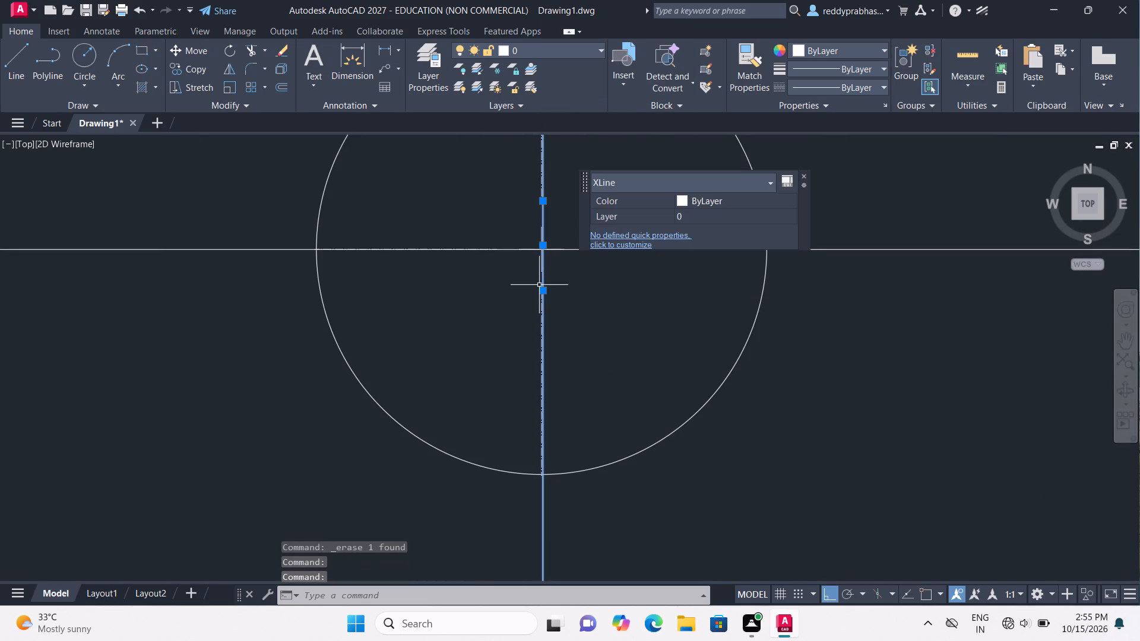
left_click_drag(539, 285, 537, 289)
key("Escape")
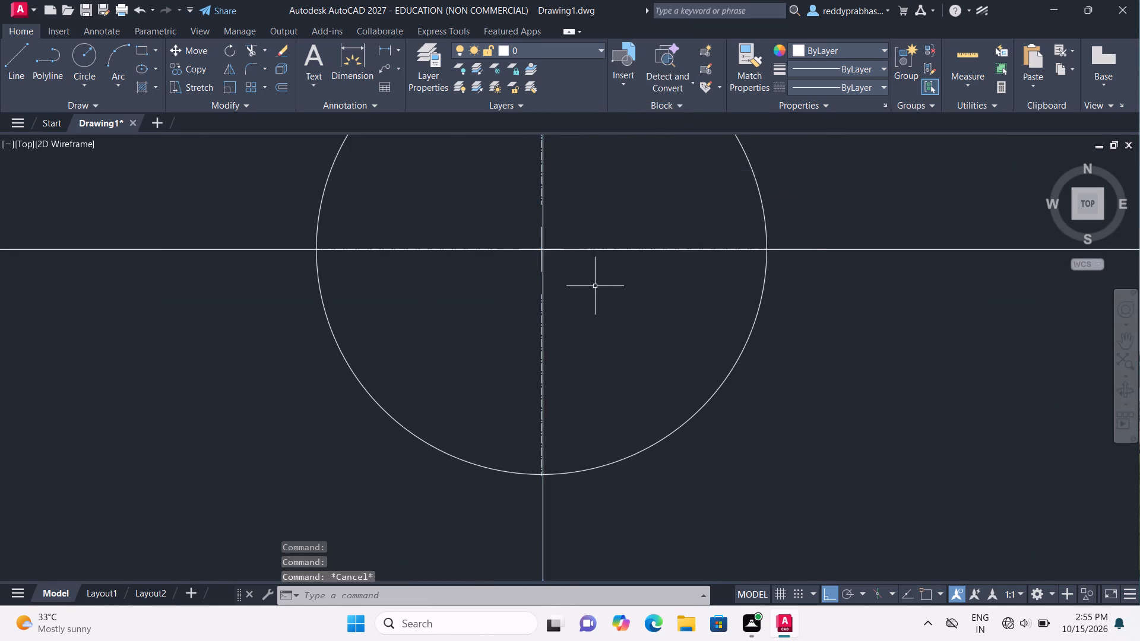
scroll(598, 288, "up", 3)
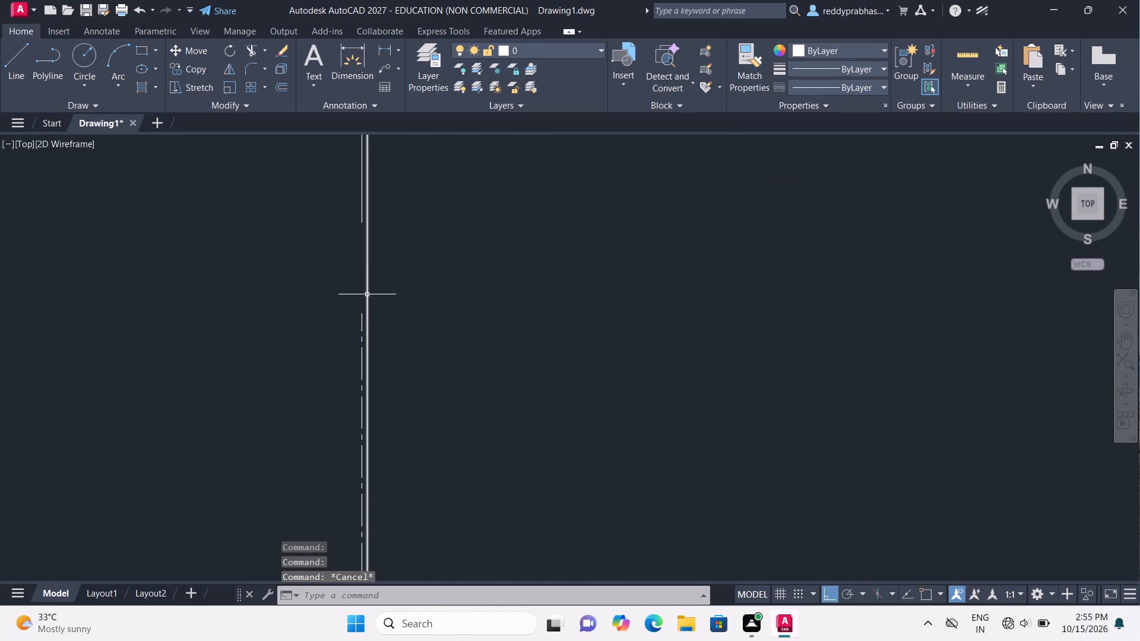
double_click(367, 294)
left_click_drag(367, 294, 362, 305)
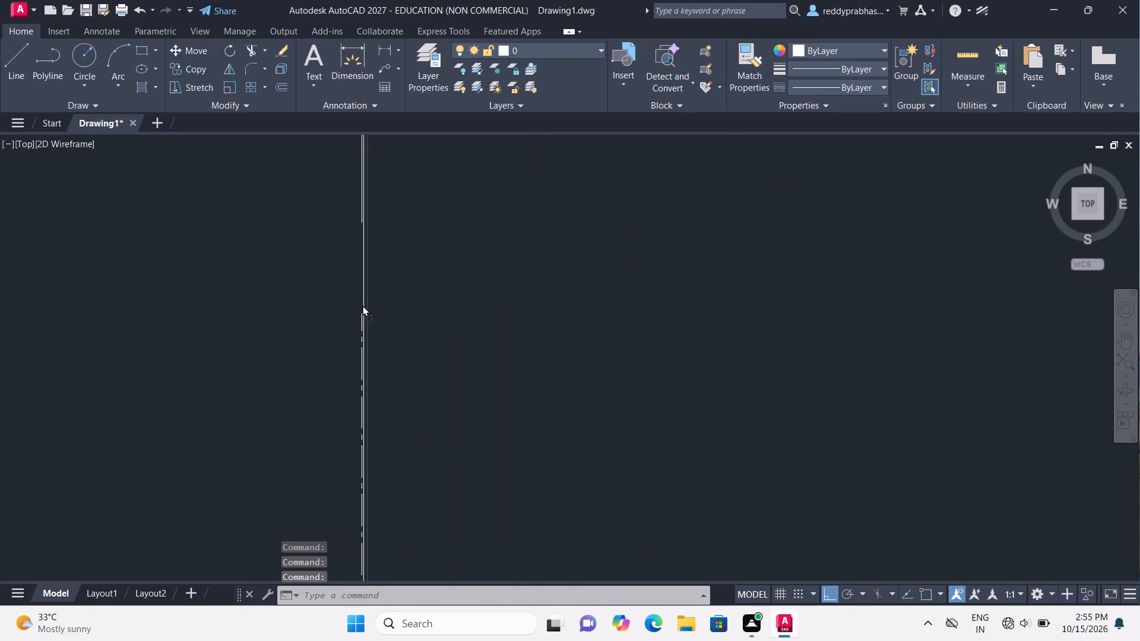
left_click_drag(362, 305, 362, 313)
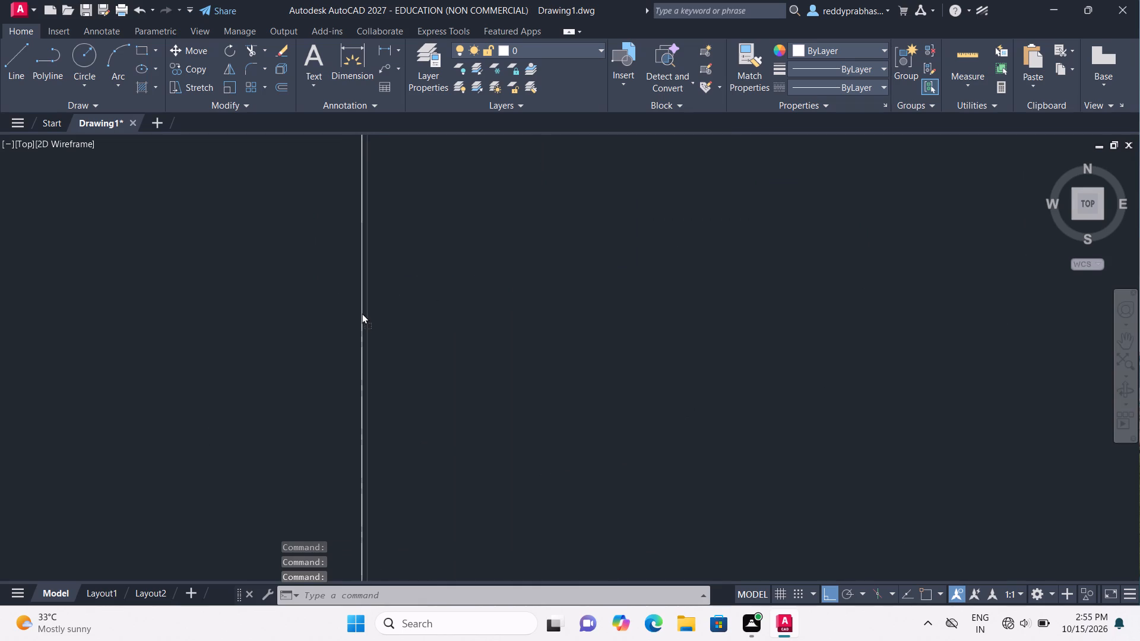
left_click_drag(362, 313, 359, 315)
left_click(359, 315)
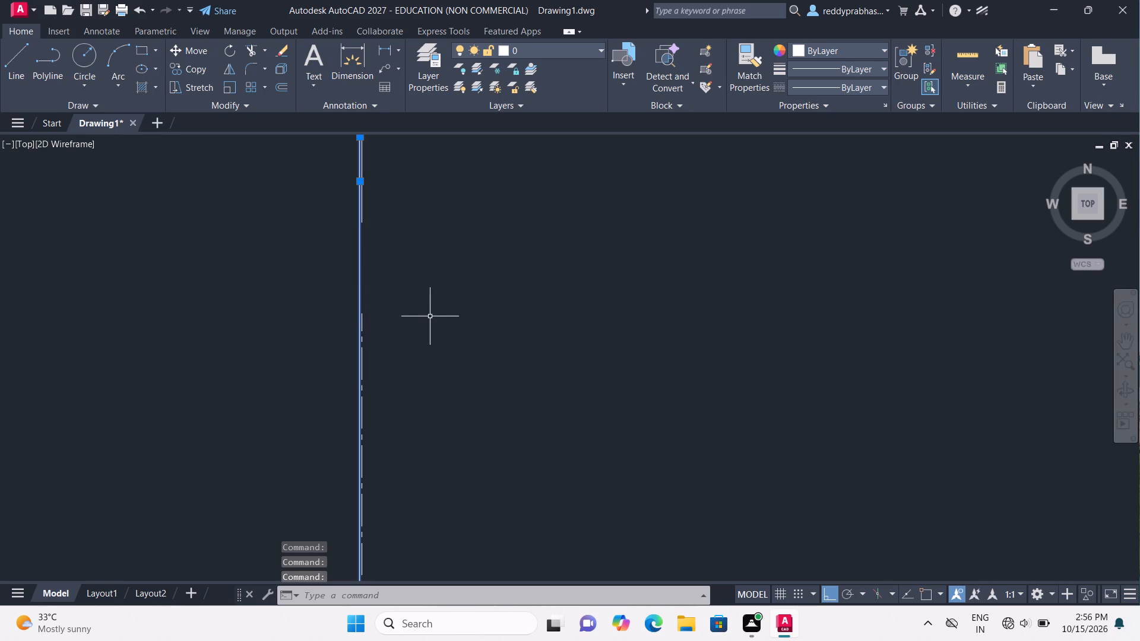
key("Escape")
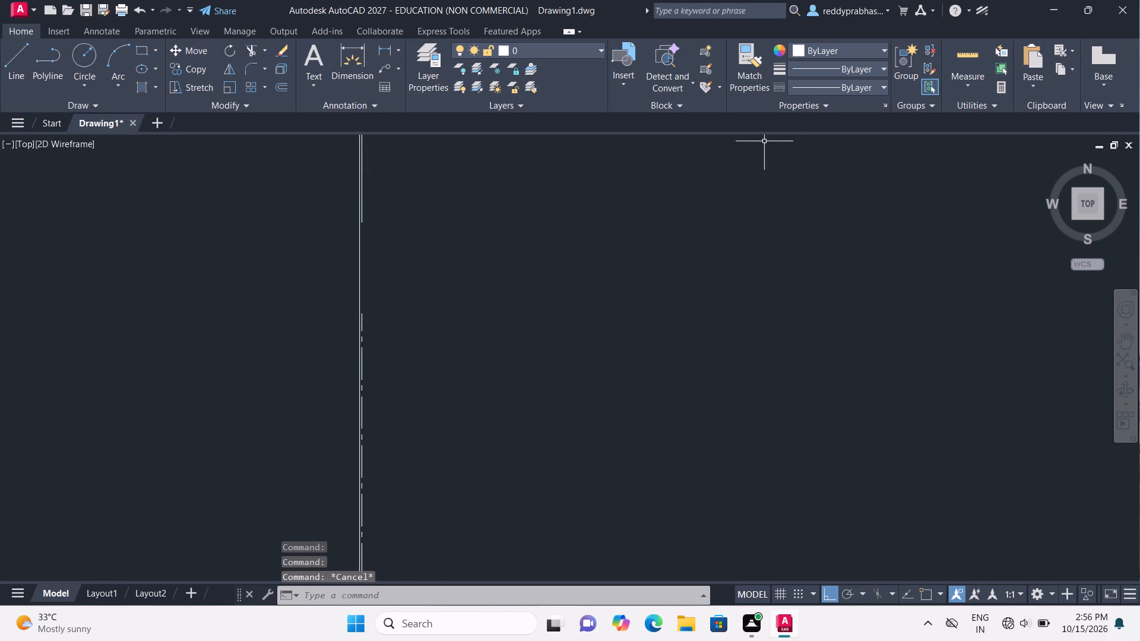
Move the vertical construction line onto the vertical axis of the circle's center mark.
left_click_drag(360, 253, 366, 258)
left_click(366, 258)
left_click_drag(357, 258, 365, 261)
key("Escape")
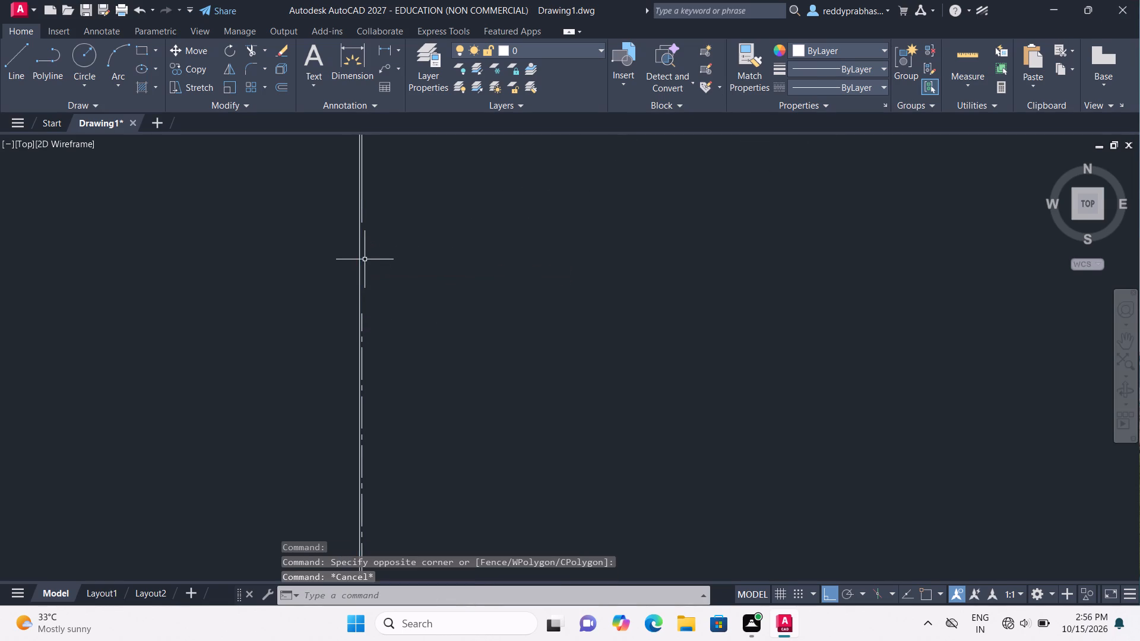
triple_click(363, 259)
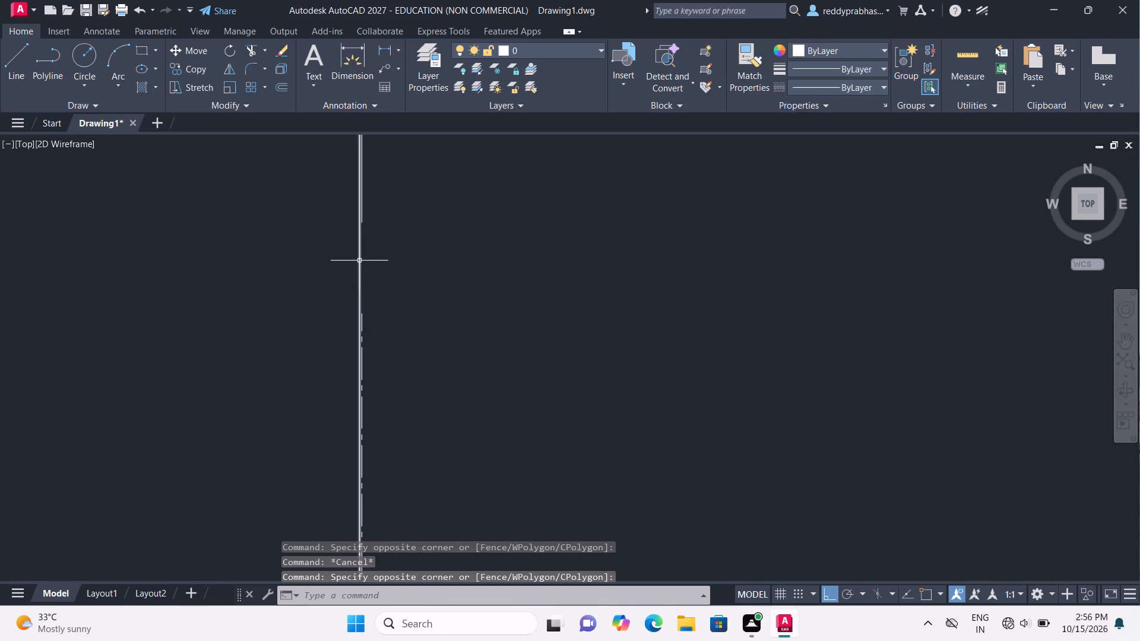
double_click(360, 261)
left_click_drag(362, 261, 365, 265)
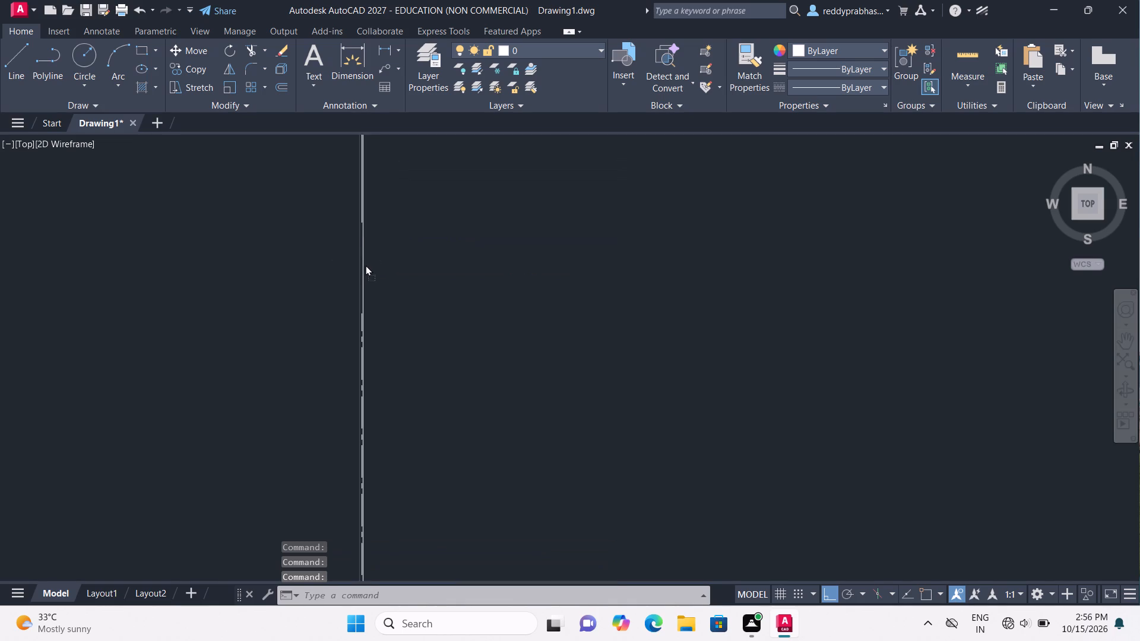
left_click_drag(365, 265, 362, 269)
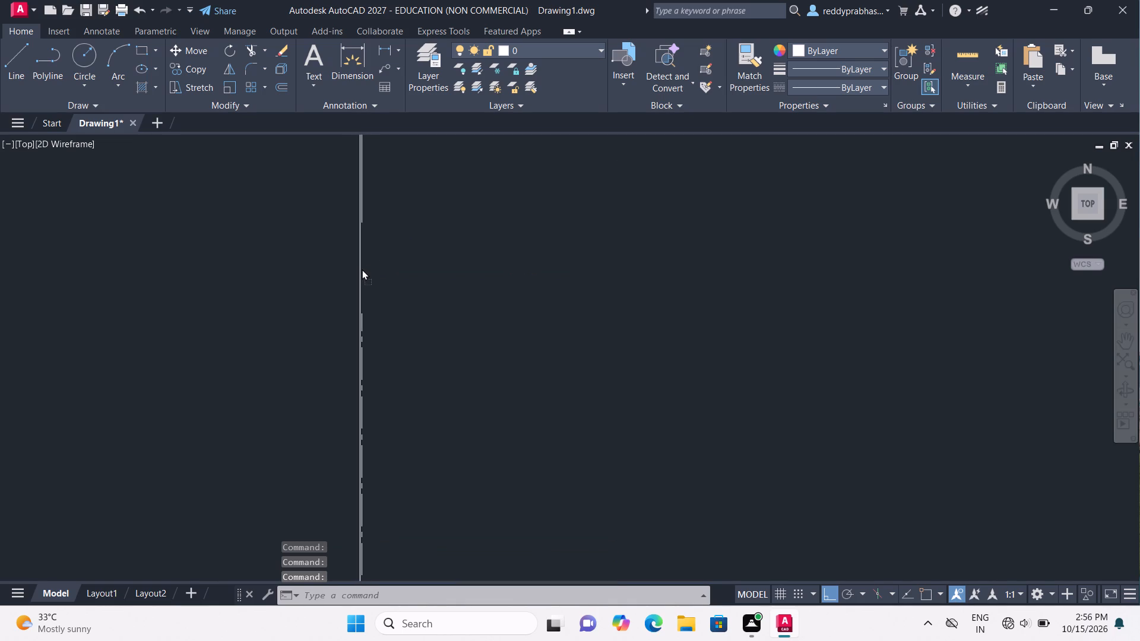
left_click_drag(362, 269, 363, 271)
left_click(362, 270)
key("Escape")
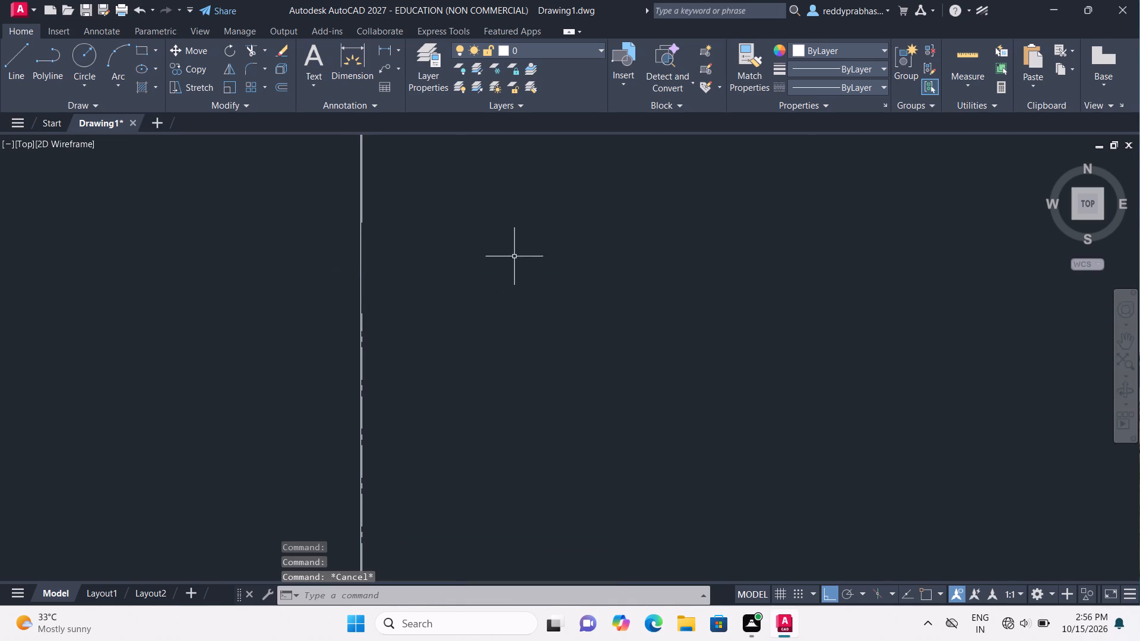
Draw a 33 mm radius circle centred on the center mark of the 21 mm radius circle.
scroll(514, 256, "down", 5)
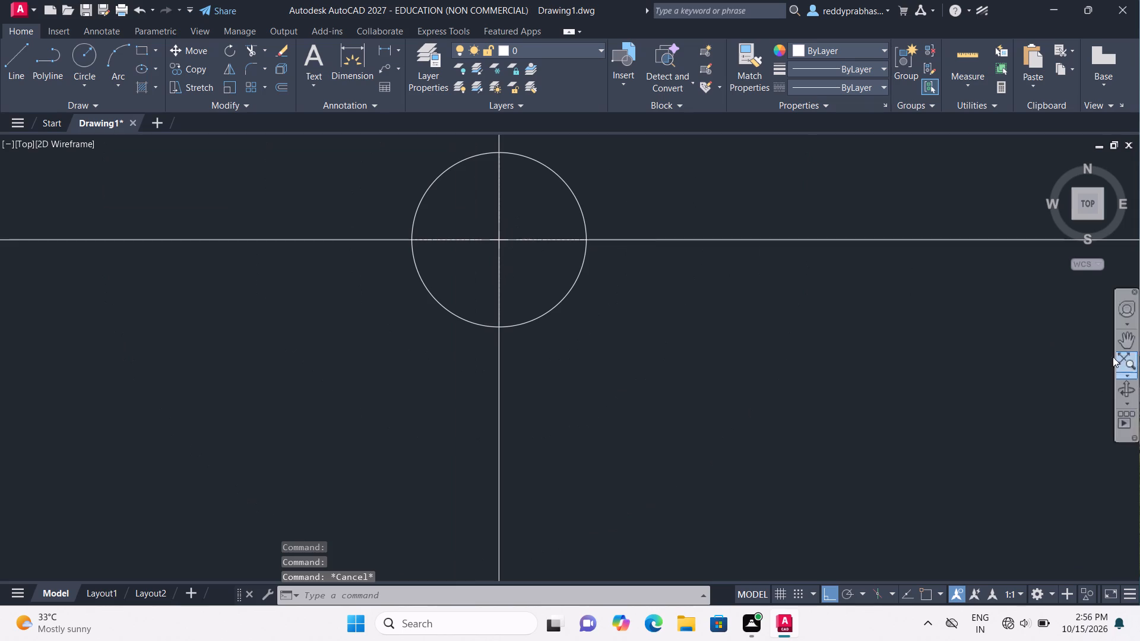
left_click_drag(1132, 343, 983, 278)
left_click_drag(668, 226, 667, 247)
key("Escape")
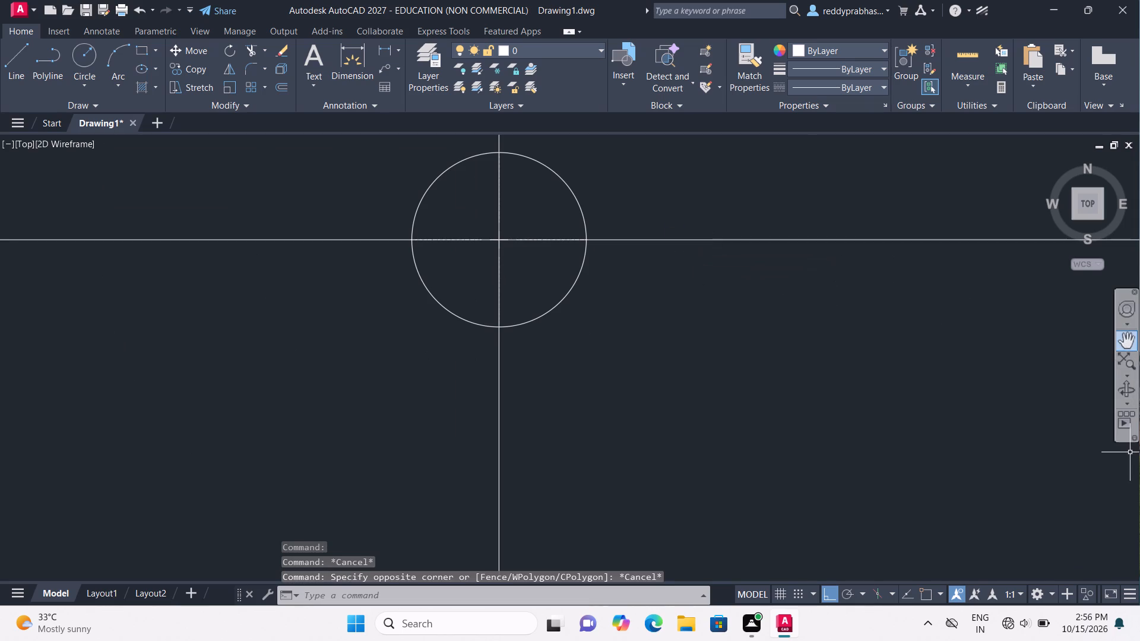
left_click(1125, 334)
double_click(1129, 337)
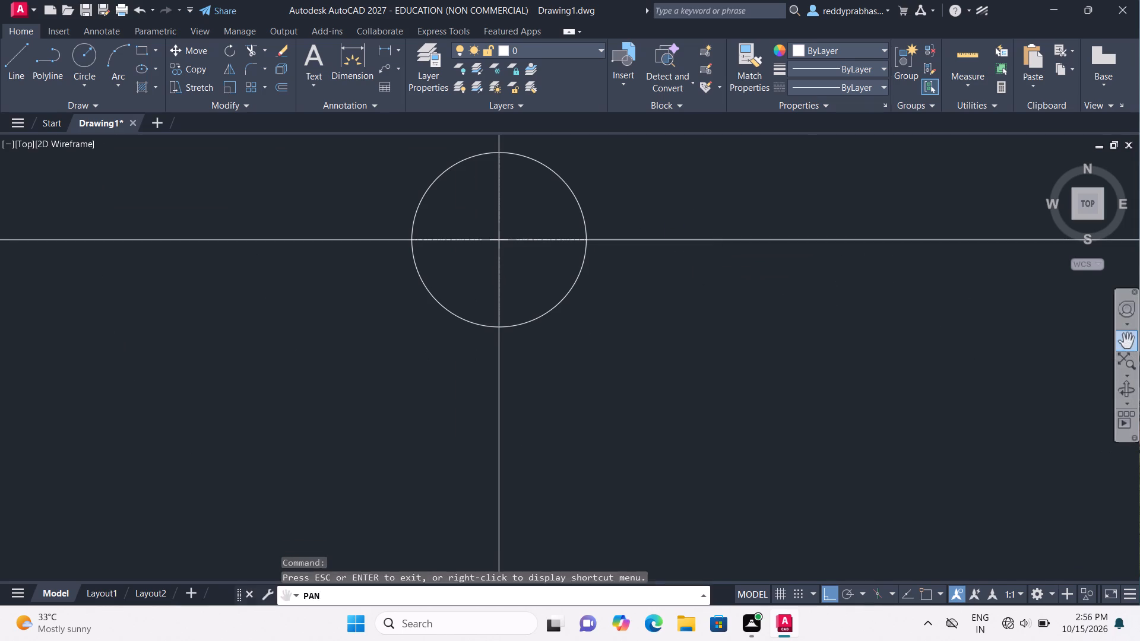
key("Escape")
left_click(1125, 334)
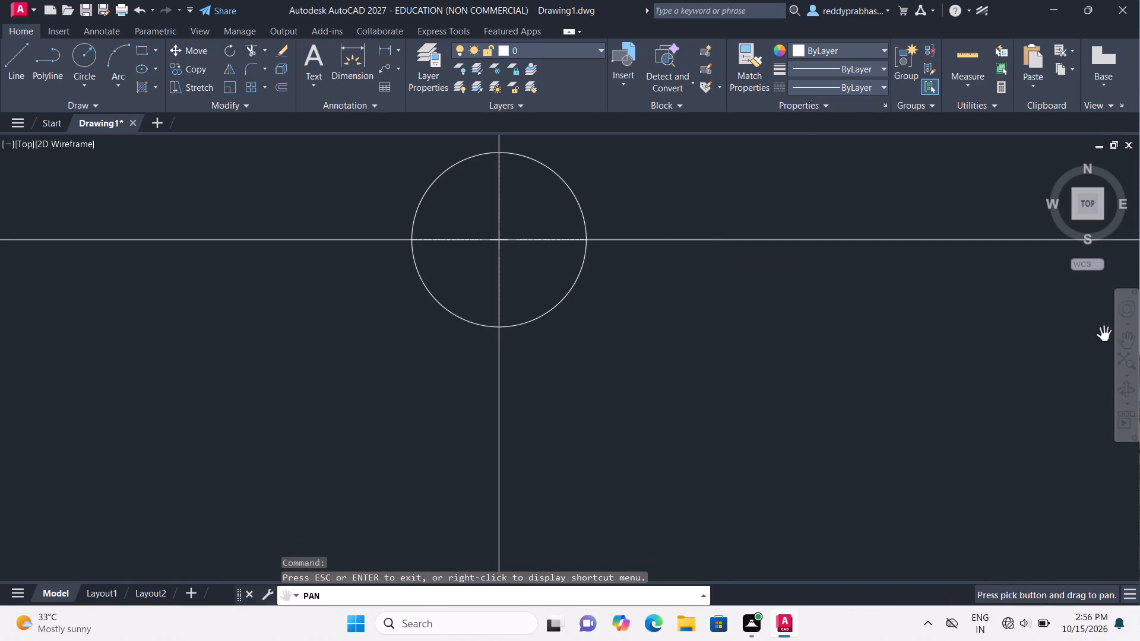
left_click_drag(659, 292, 704, 405)
left_click(704, 405)
key("Escape")
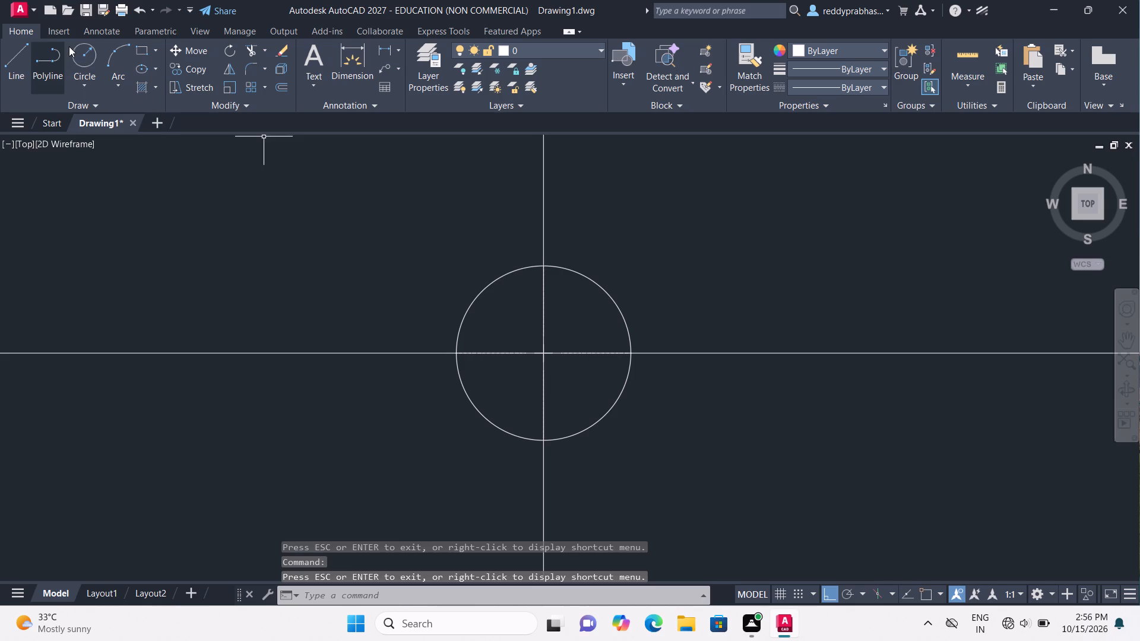
left_click(75, 57)
scroll(484, 361, "up", 4)
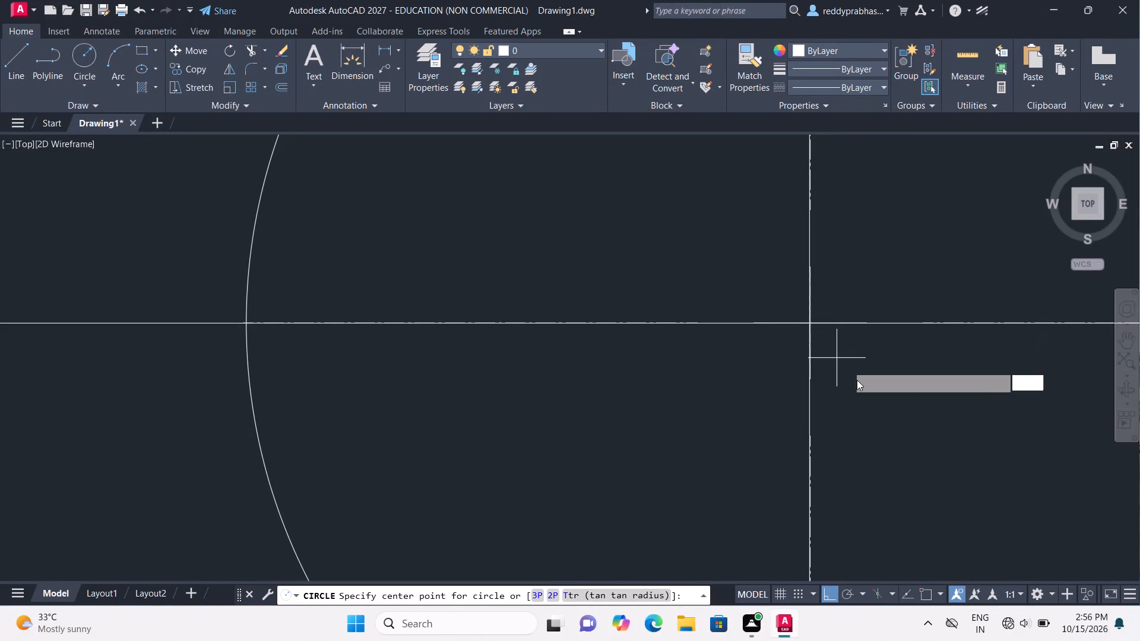
double_click(809, 323)
type("33")
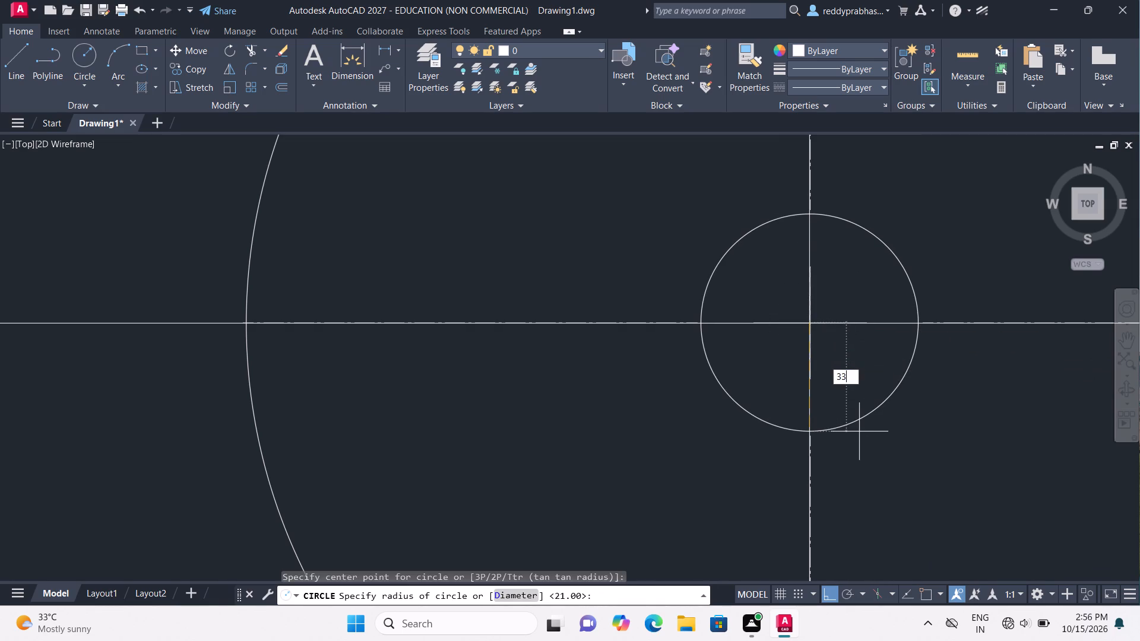
key("Return")
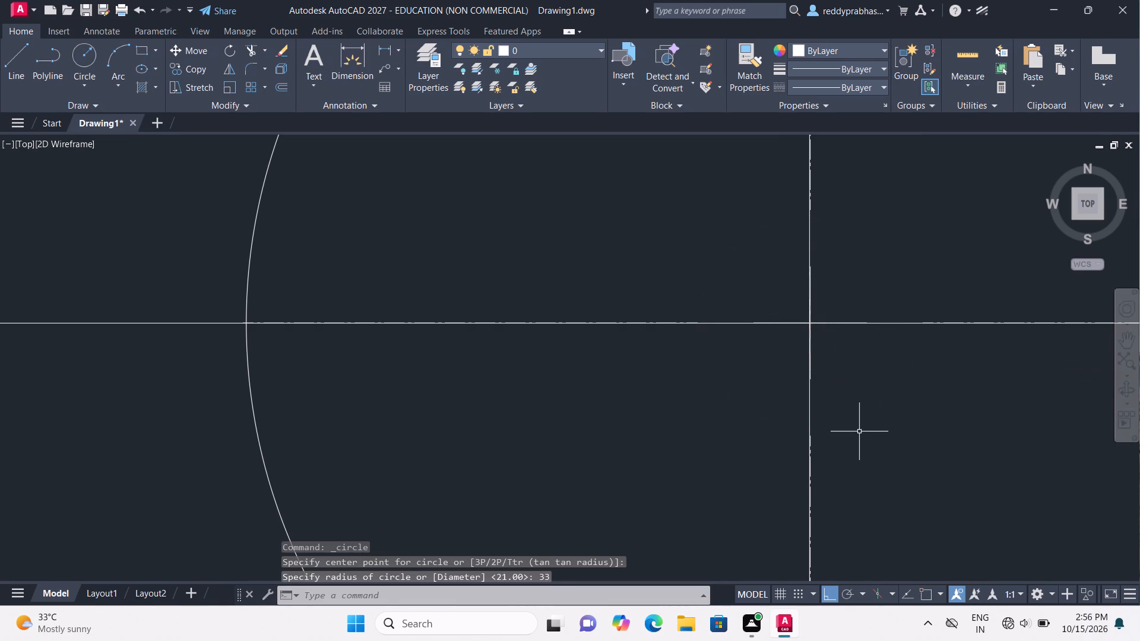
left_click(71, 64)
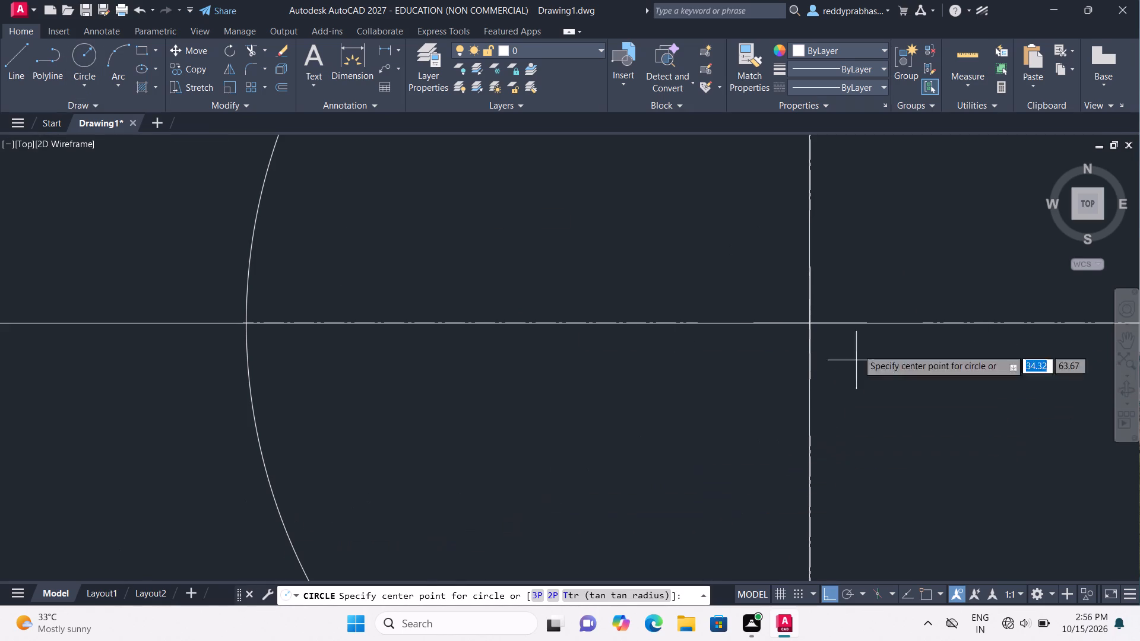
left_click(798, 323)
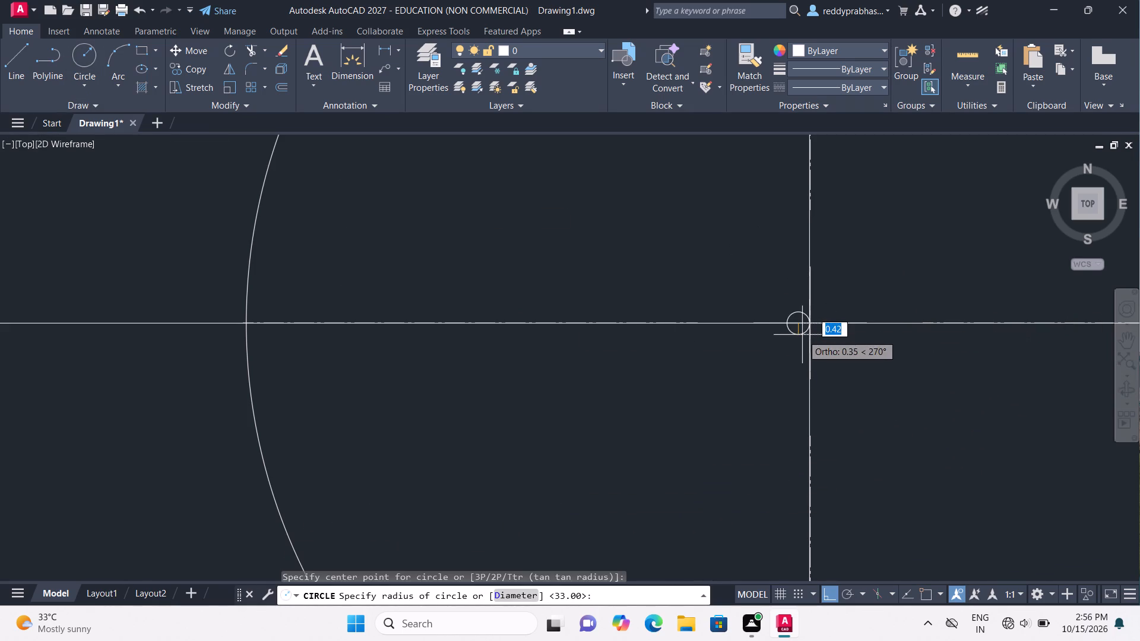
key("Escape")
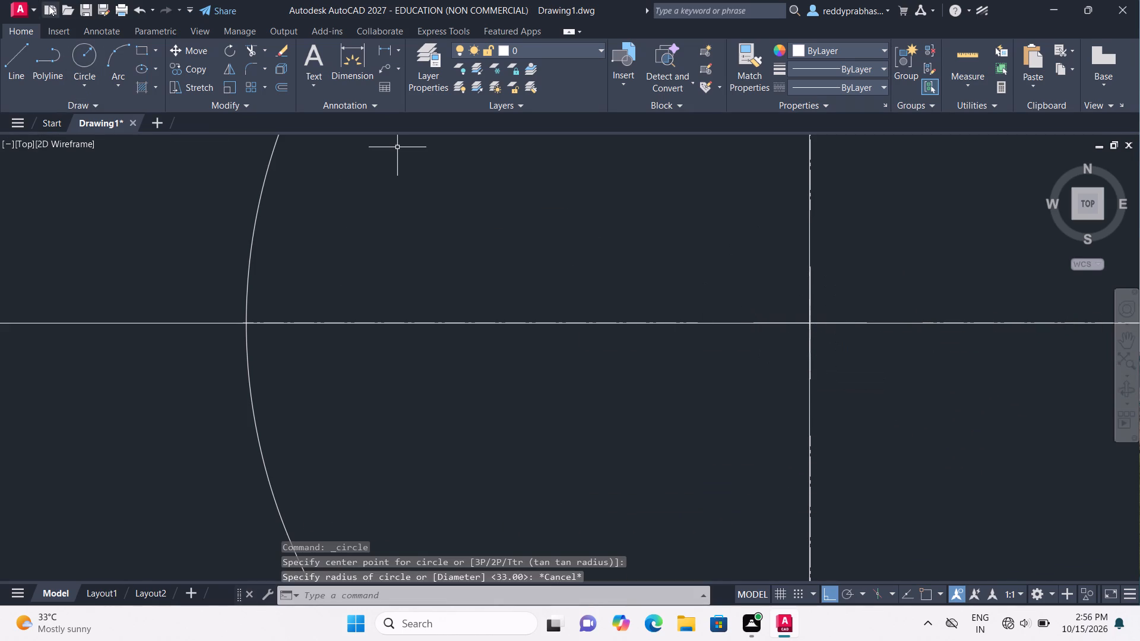
Draw a 45 mm radius circle centred on the construction line intersection, around the 21 and 33 mm radius circles.
double_click(83, 49)
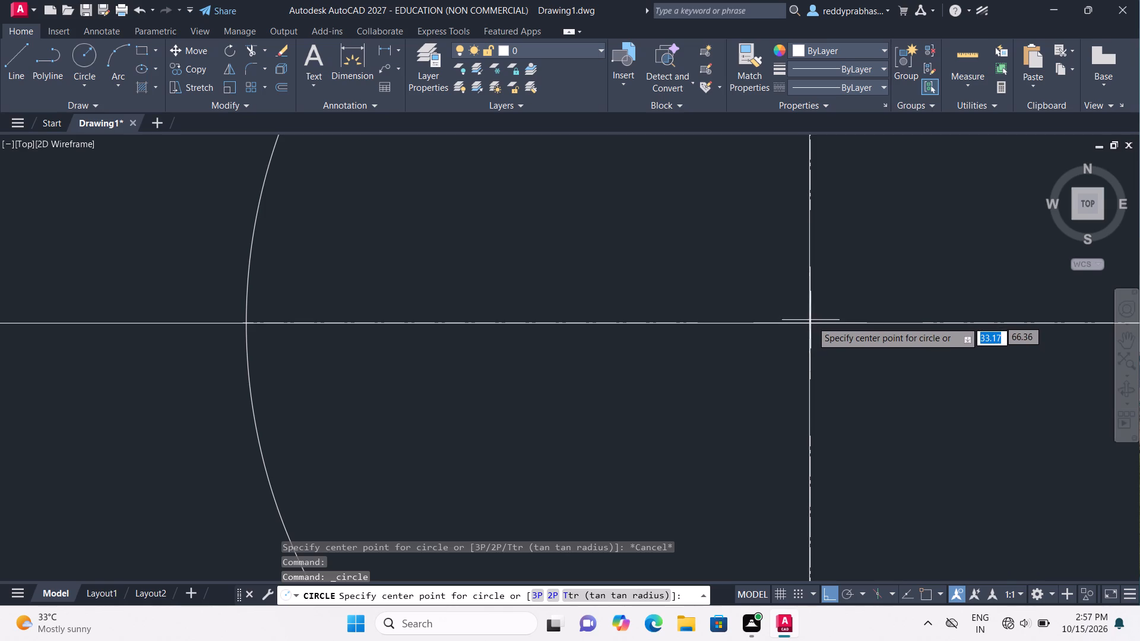
left_click(811, 323)
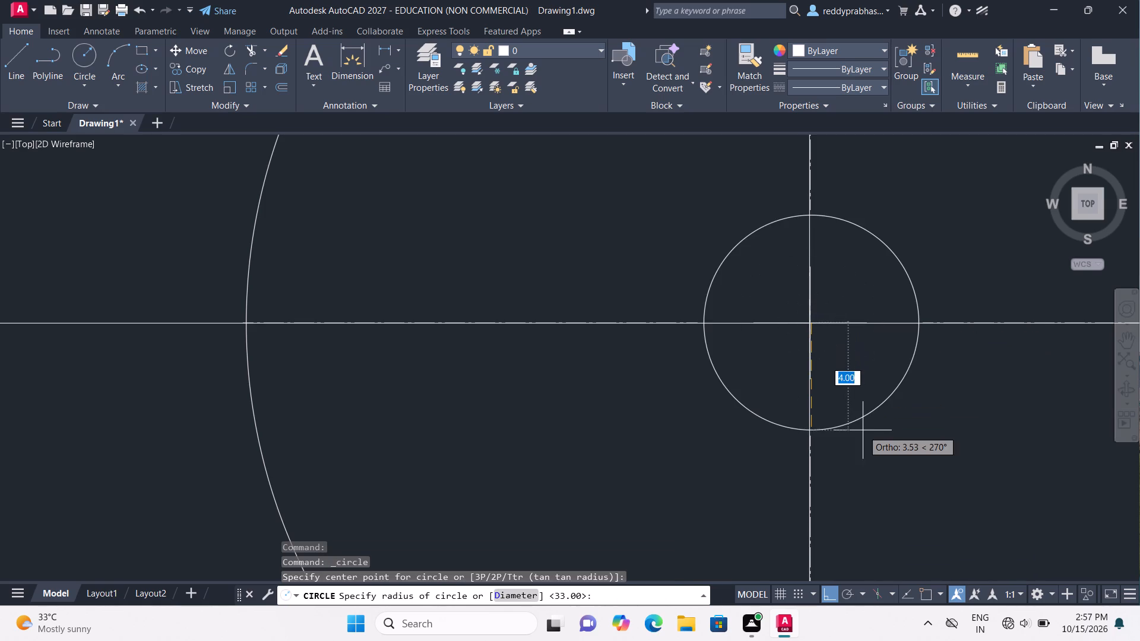
key("4")
key("5")
key("Return")
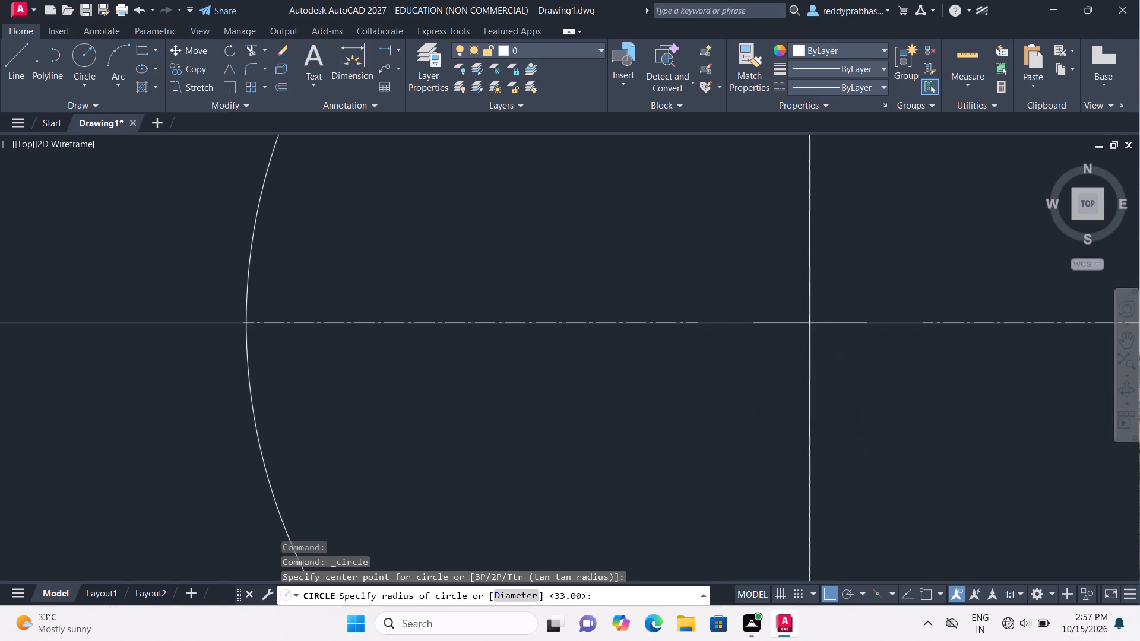
Trim away the upper halves of the three concentric circles above the horizontal construction line.
scroll(866, 435, "down", 3)
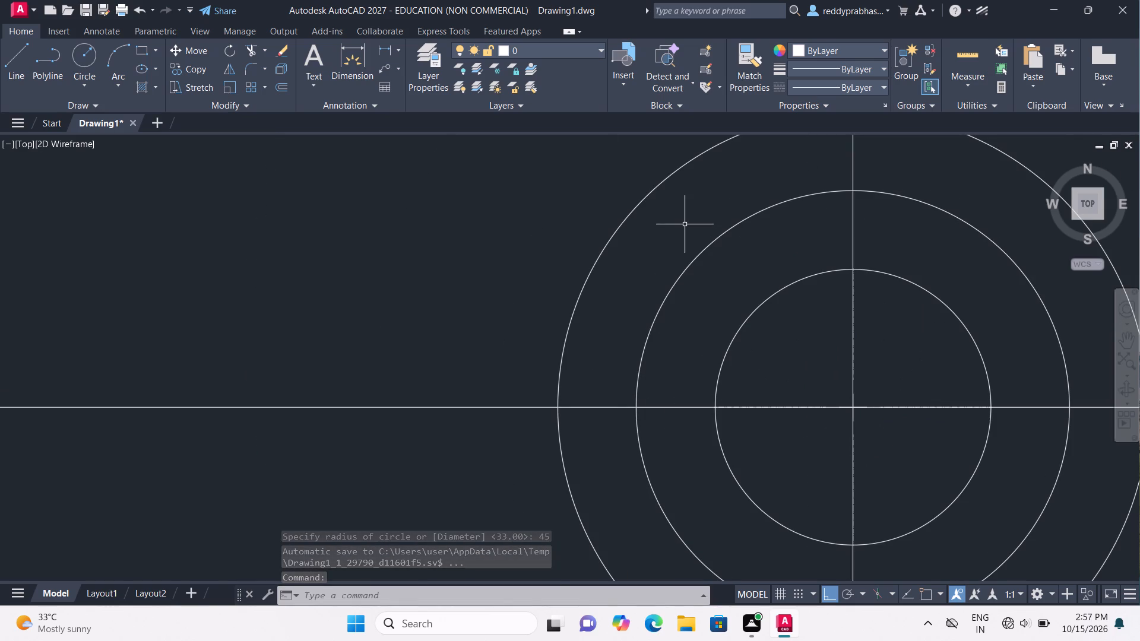
key("t")
left_click(727, 271)
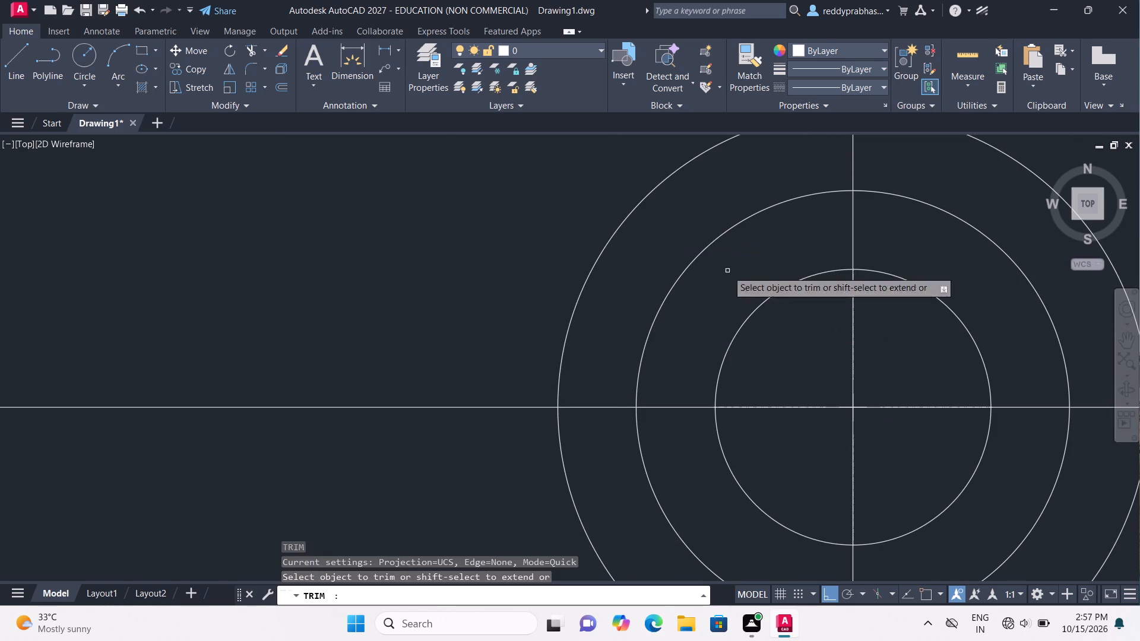
left_click(610, 167)
left_click_drag(610, 167, 774, 309)
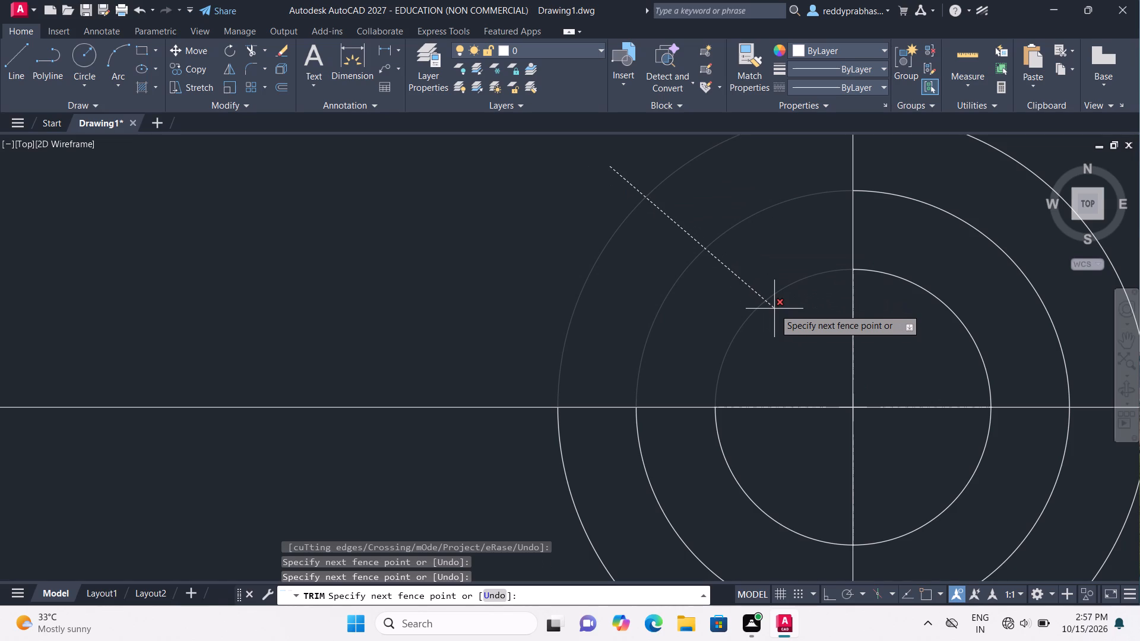
left_click(786, 317)
left_click_drag(932, 353, 965, 313)
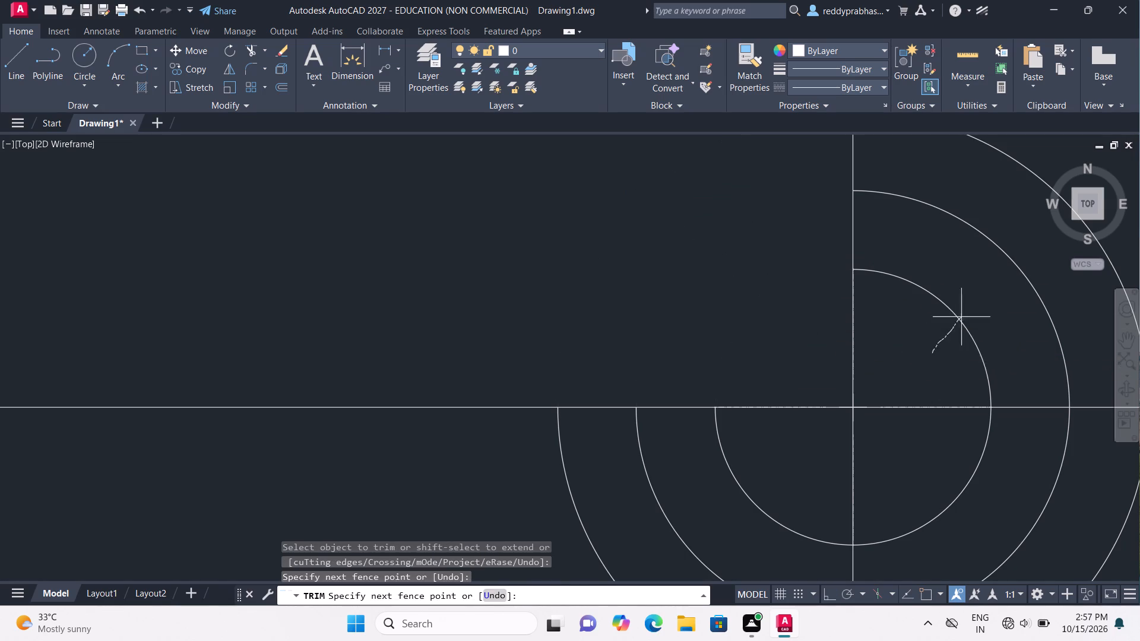
left_click_drag(965, 313, 970, 304)
left_click_drag(977, 297, 1057, 172)
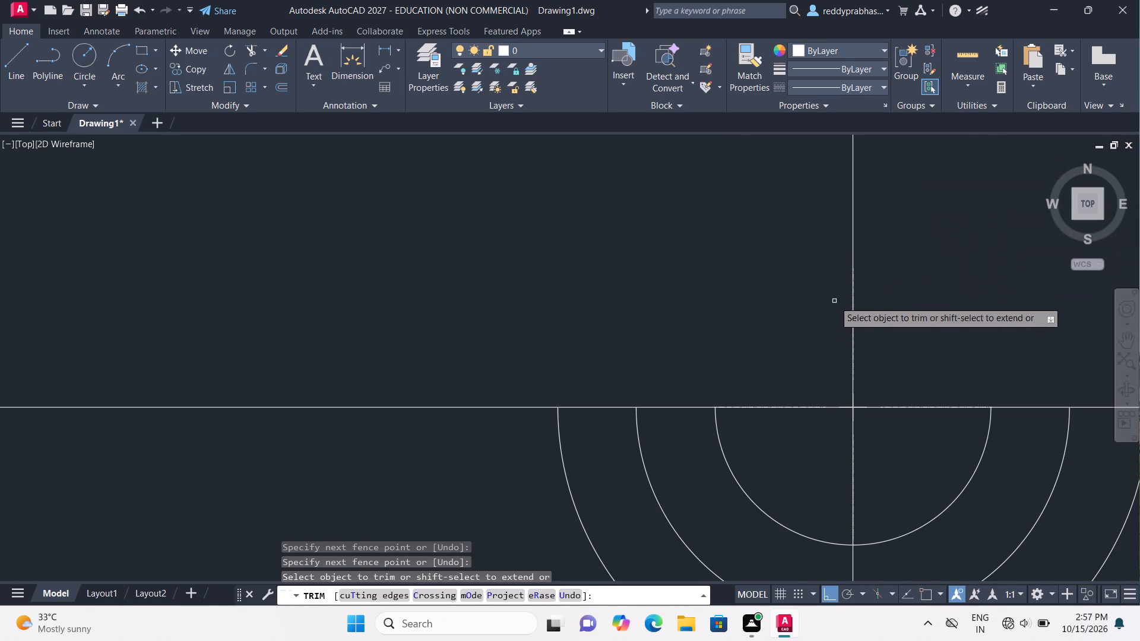
scroll(834, 301, "down", 2)
scroll(834, 300, "up", 1)
key("Escape")
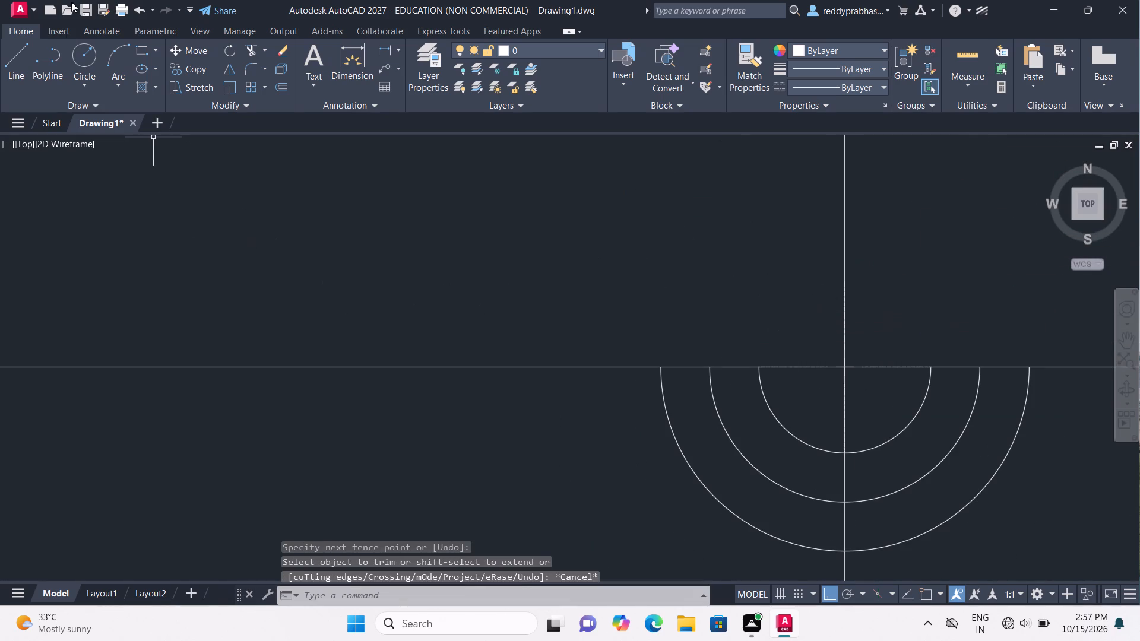
Draw a 12 mm radius circle centred where the left end of the 33 mm radius arc meets the horizontal construction line.
left_click(94, 59)
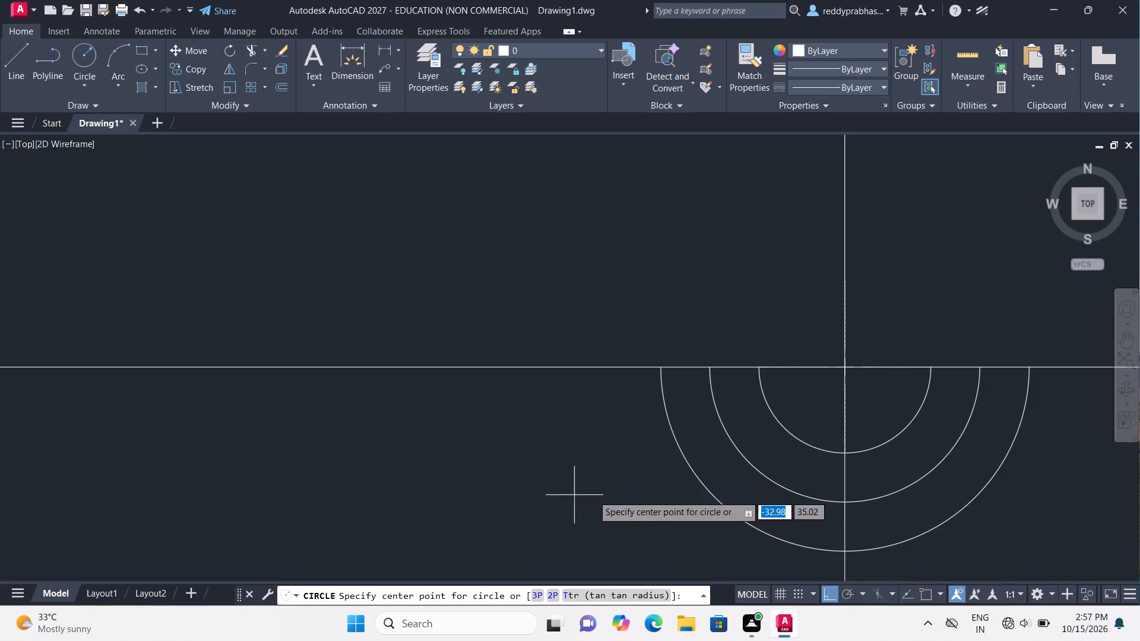
scroll(624, 487, "up", 3)
scroll(895, 268, "down", 2)
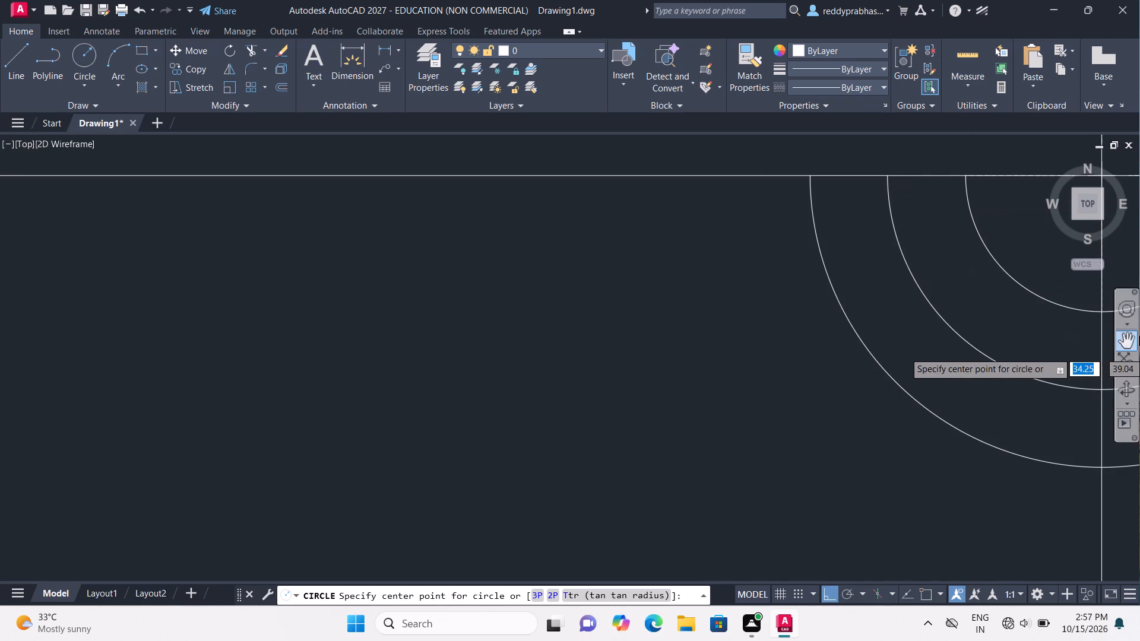
double_click(1120, 334)
left_click_drag(913, 250, 664, 348)
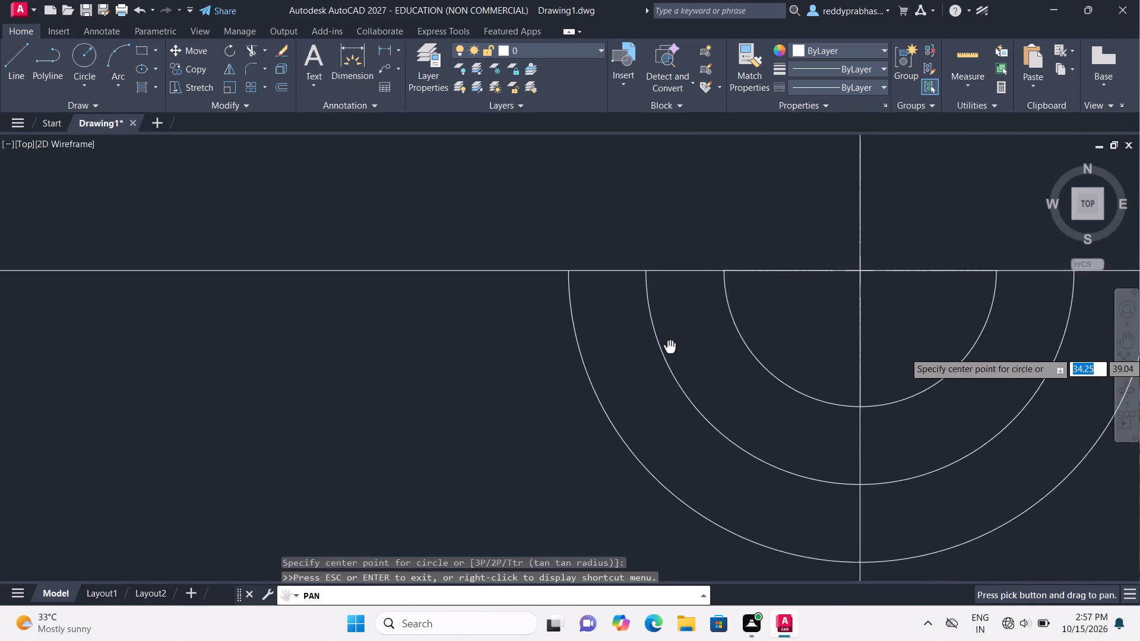
left_click_drag(664, 348, 616, 376)
key("Escape")
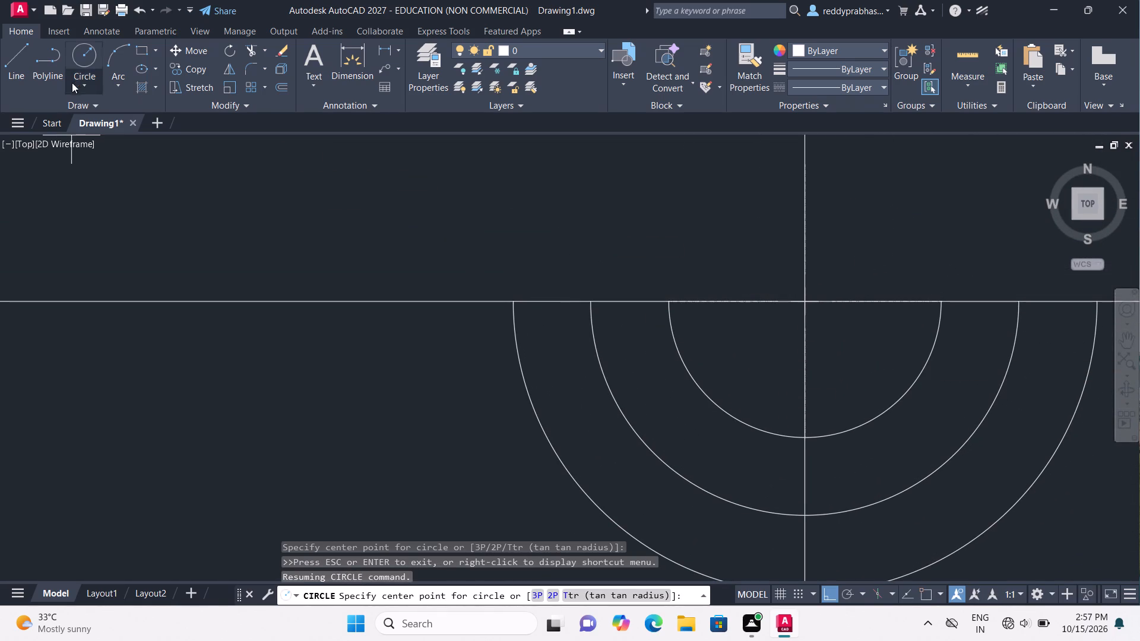
left_click(85, 60)
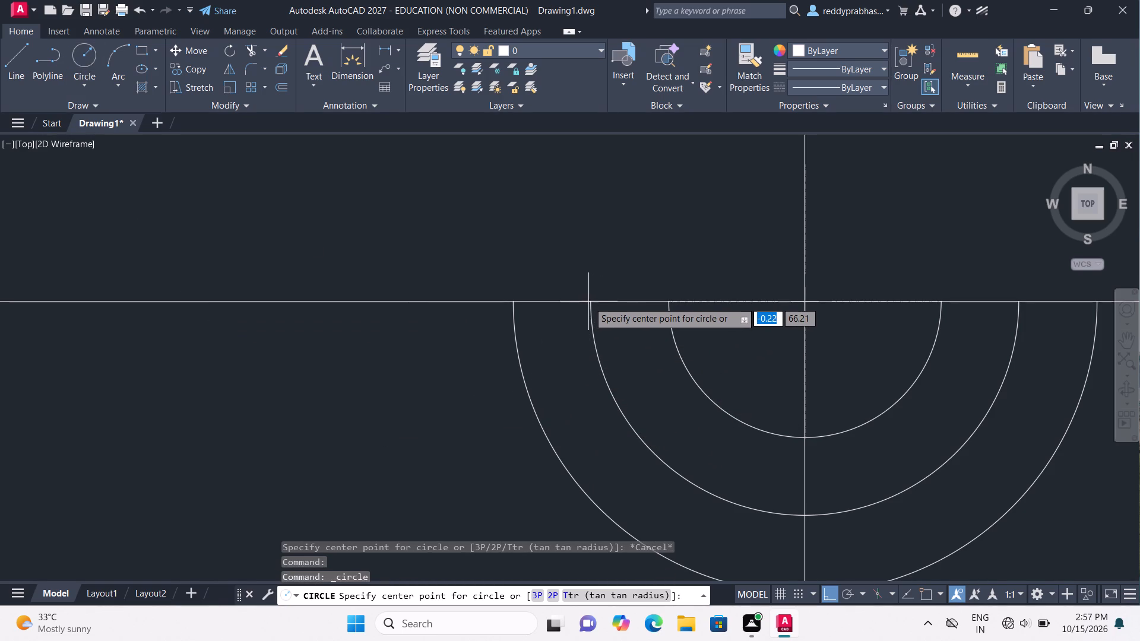
scroll(591, 303, "up", 2)
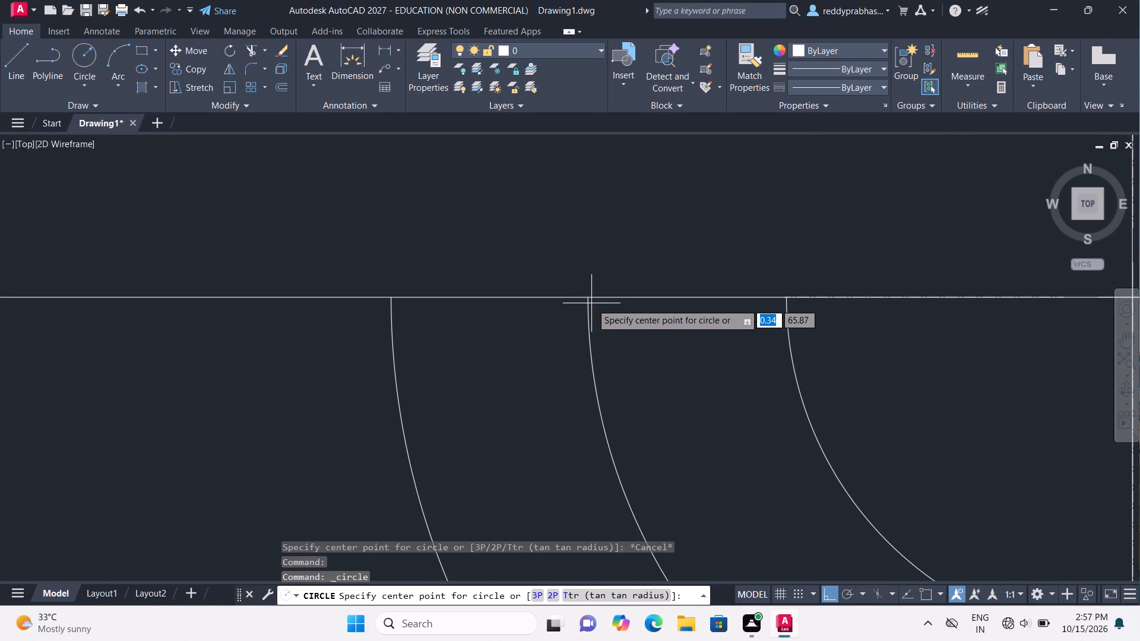
scroll(591, 303, "up", 3)
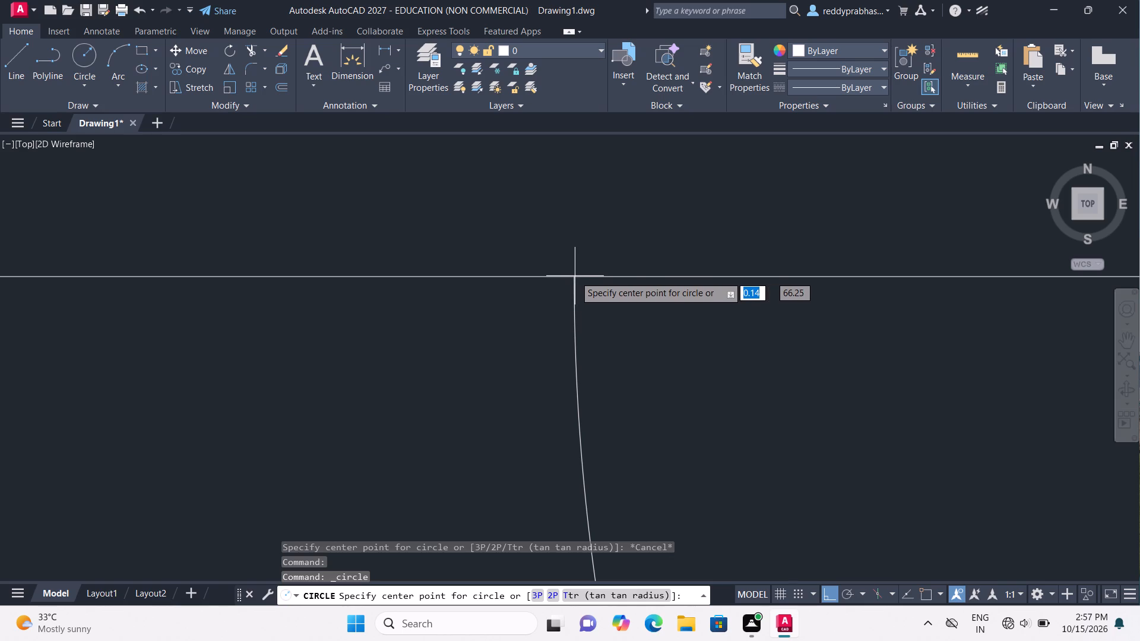
left_click(574, 277)
left_click_drag(574, 277, 575, 291)
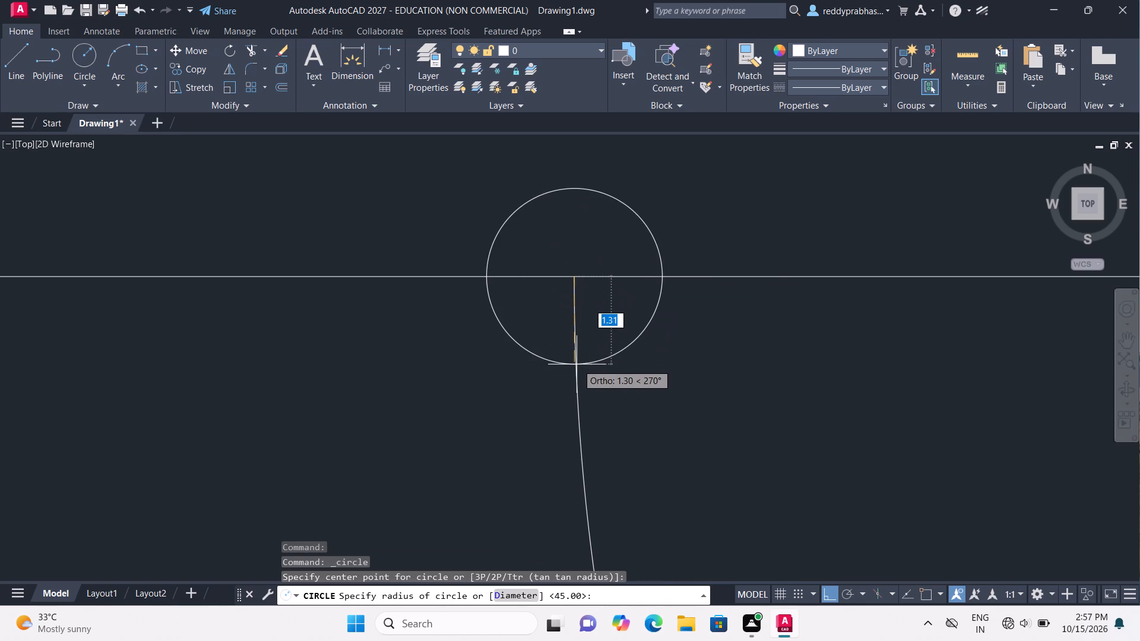
type("12")
key("Return")
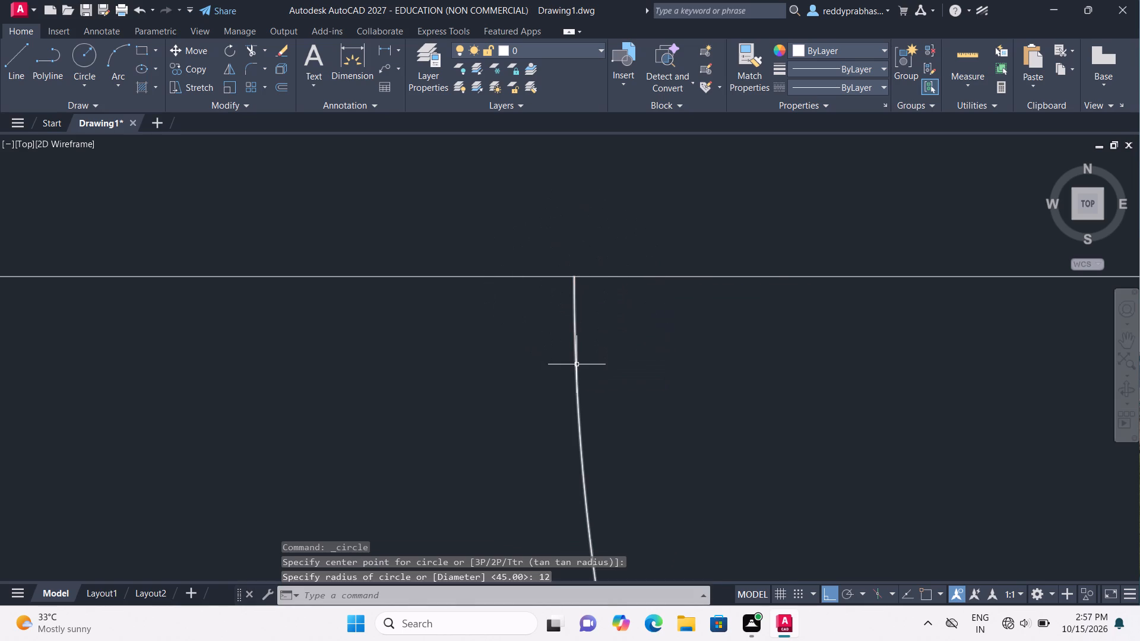
scroll(577, 364, "down", 2)
scroll(577, 364, "up", 1)
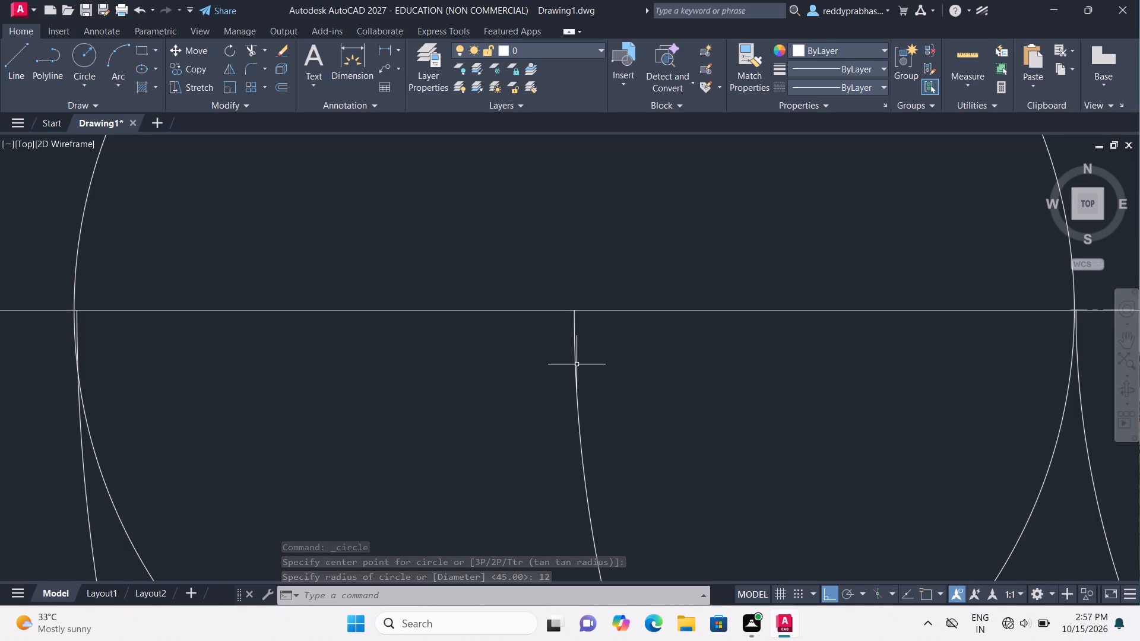
Draw a 12 mm radius circle centred where the right end of the 33 mm radius arc meets the horizontal construction line.
scroll(577, 364, "down", 3)
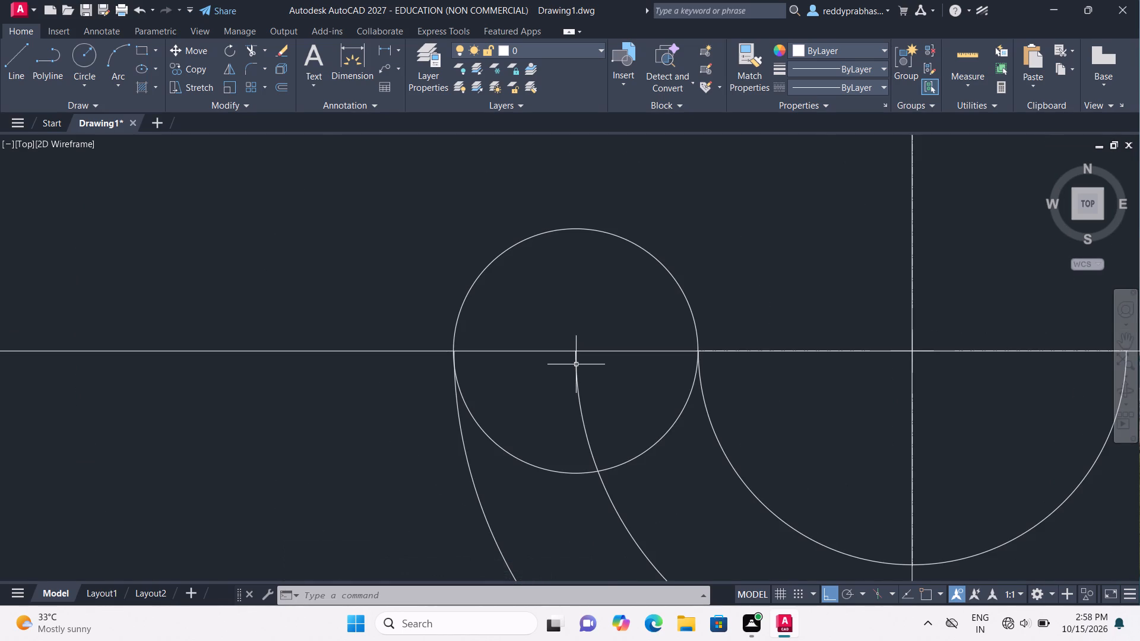
scroll(576, 364, "down", 1)
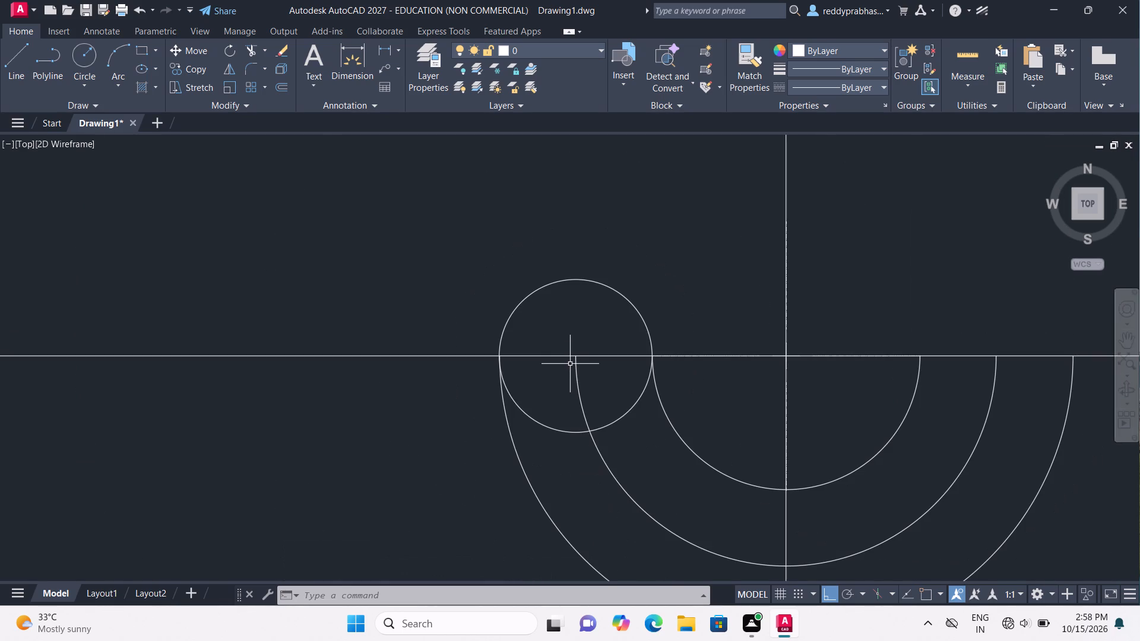
left_click(78, 64)
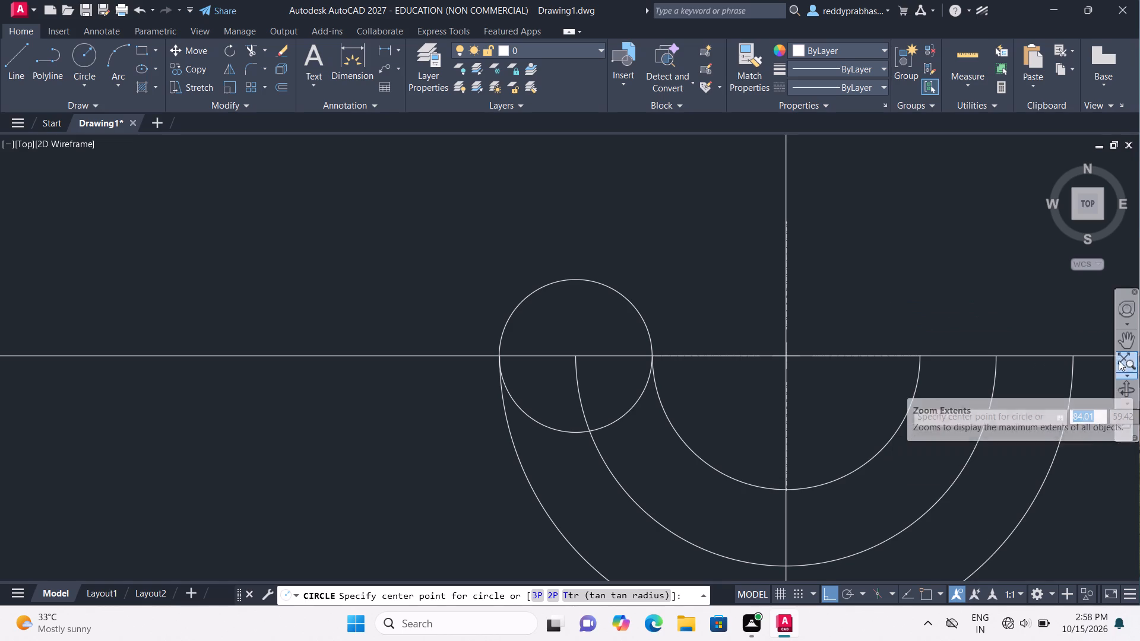
left_click(1123, 341)
left_click_drag(1051, 342, 778, 349)
left_click(778, 350)
scroll(756, 352, "up", 2)
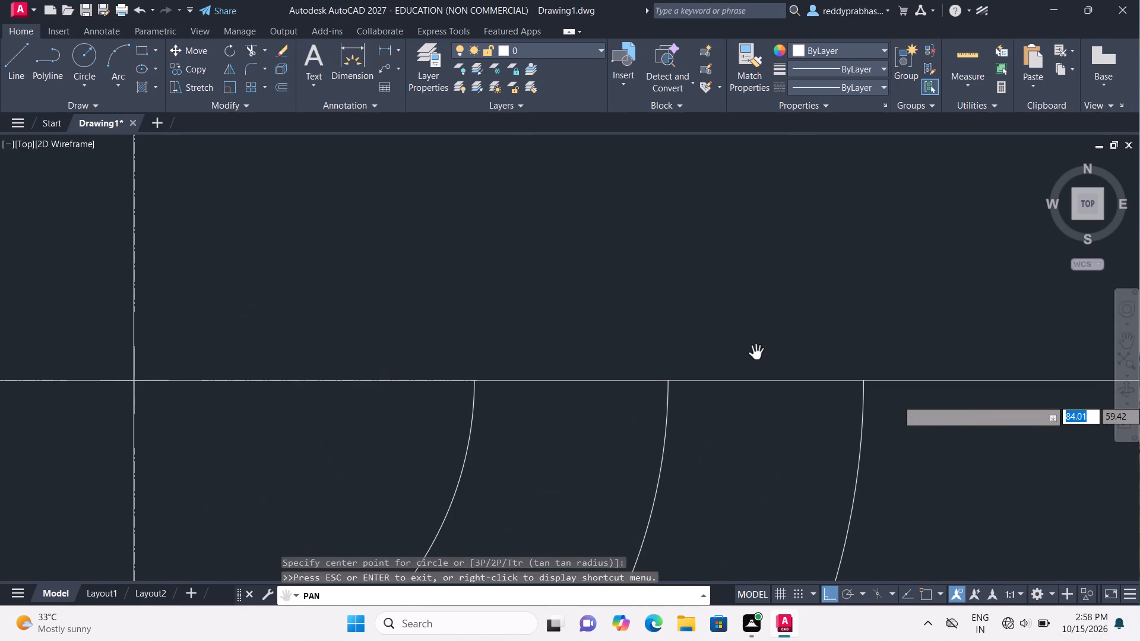
left_click_drag(641, 388, 617, 372)
left_click_drag(589, 365, 540, 340)
left_click(525, 337)
key("Escape")
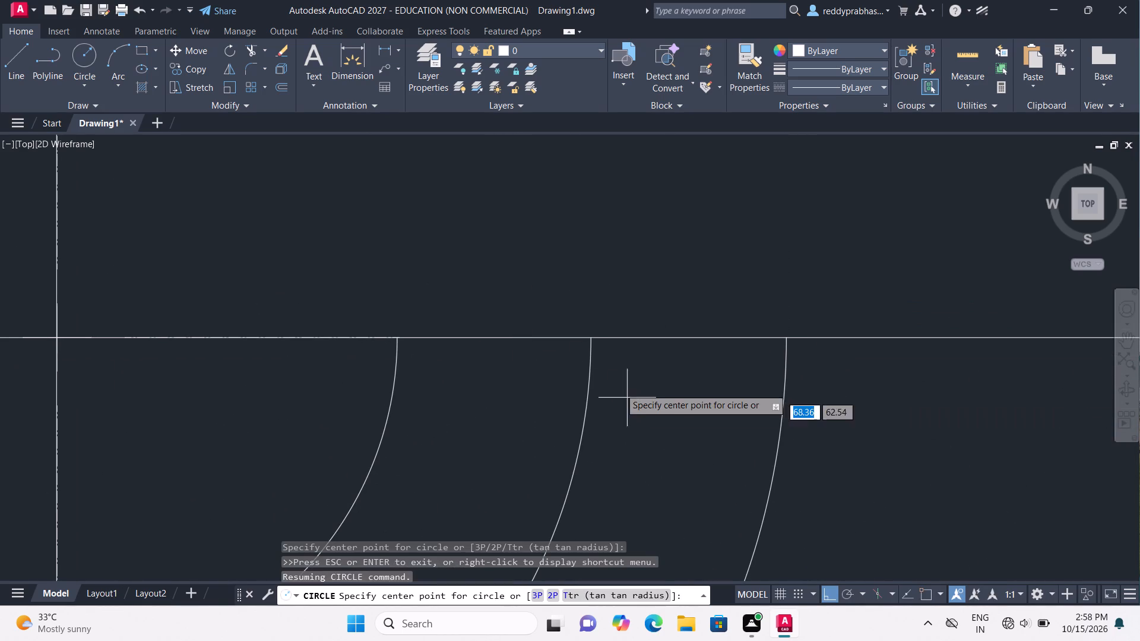
double_click(591, 338)
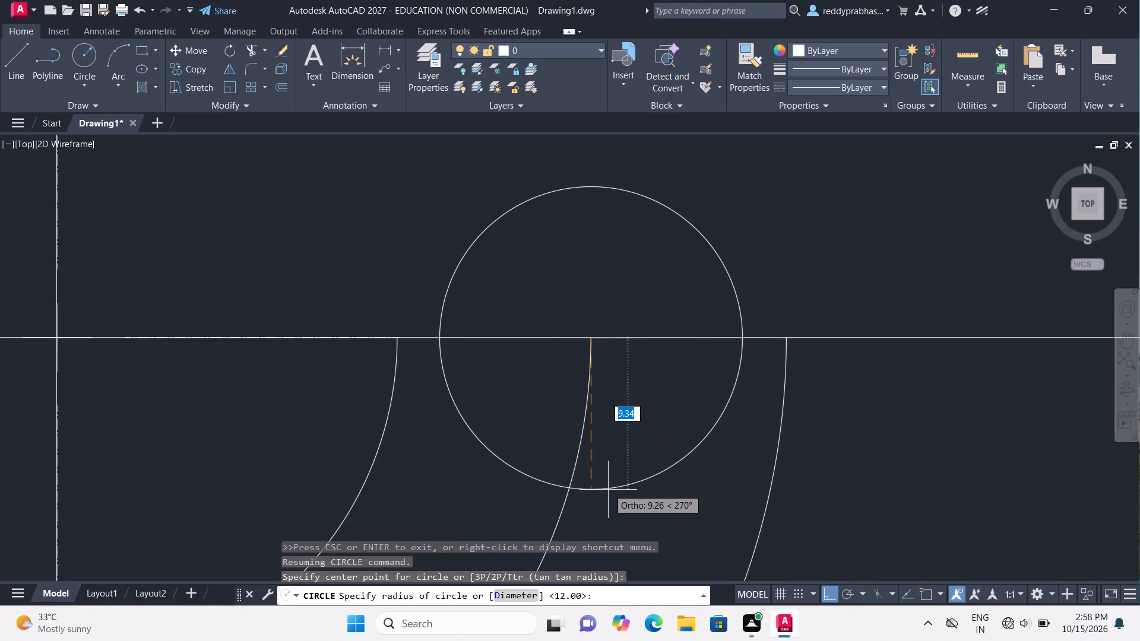
type("12")
key("Return")
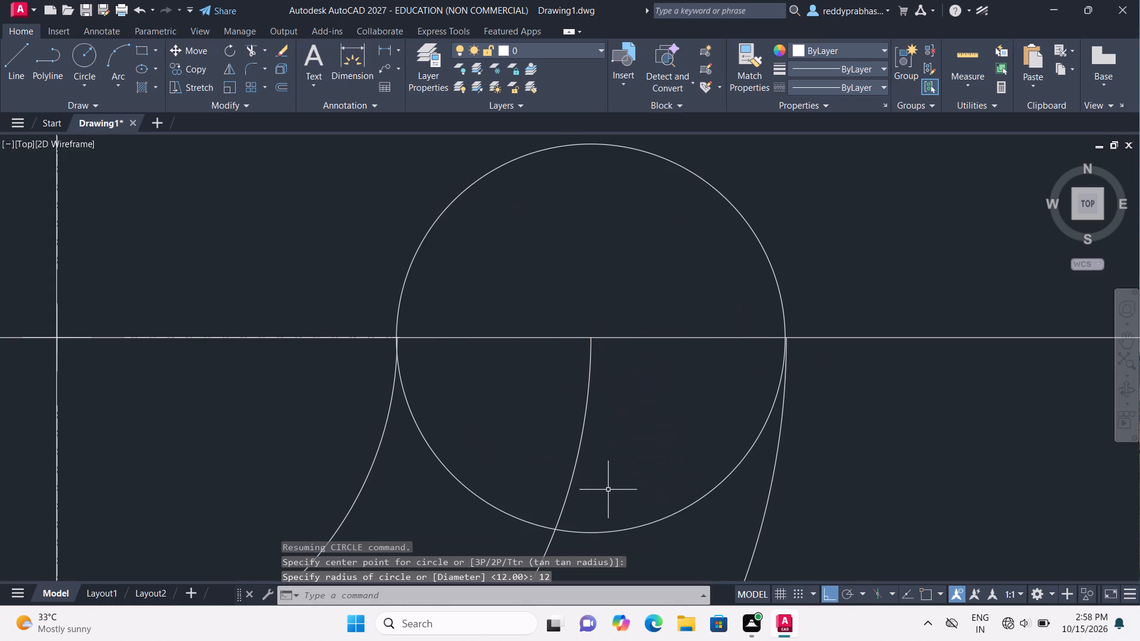
key("Escape")
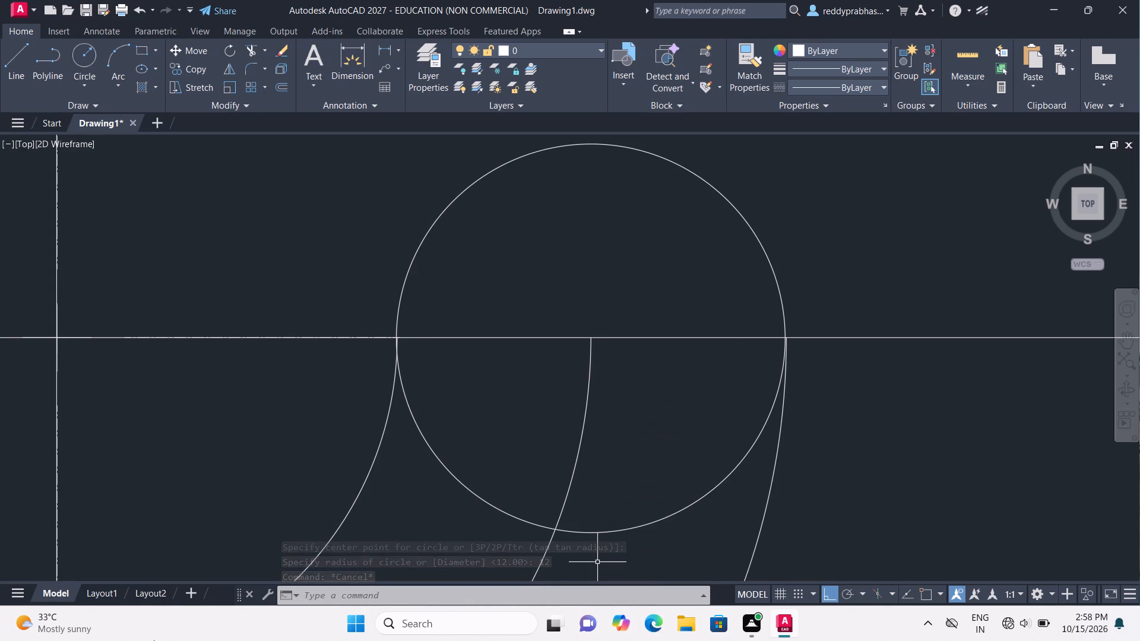
Trim away the lower halves of both 12 mm radius circles, below the horizontal construction line.
scroll(154, 640, "down", 2)
scroll(534, 385, "down", 2)
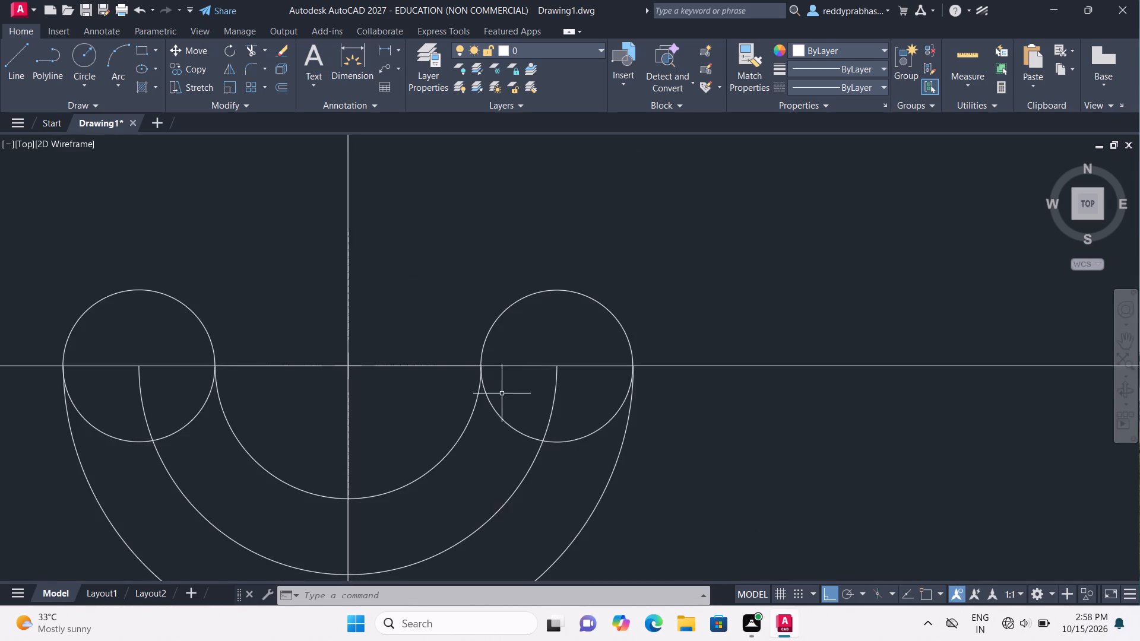
scroll(479, 398, "down", 1)
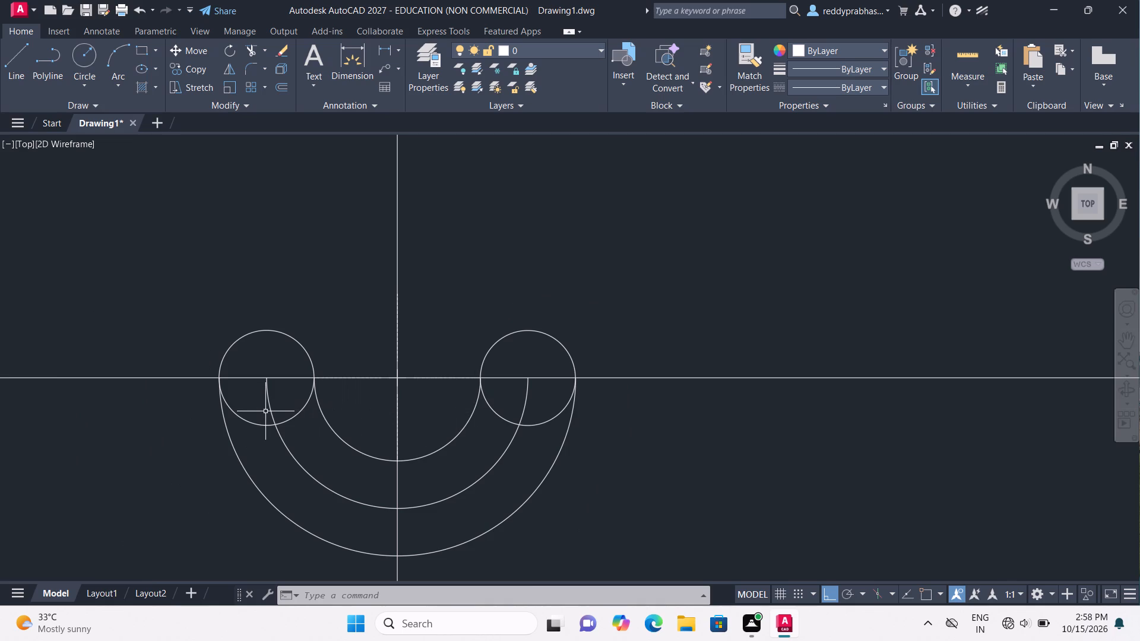
type("tr")
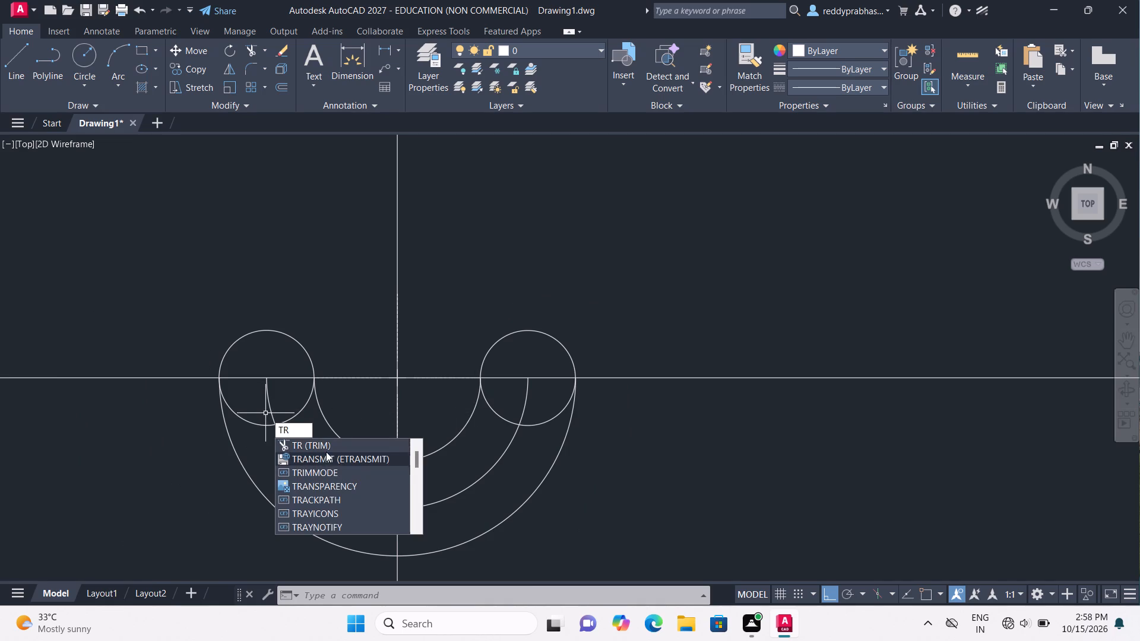
left_click(323, 438)
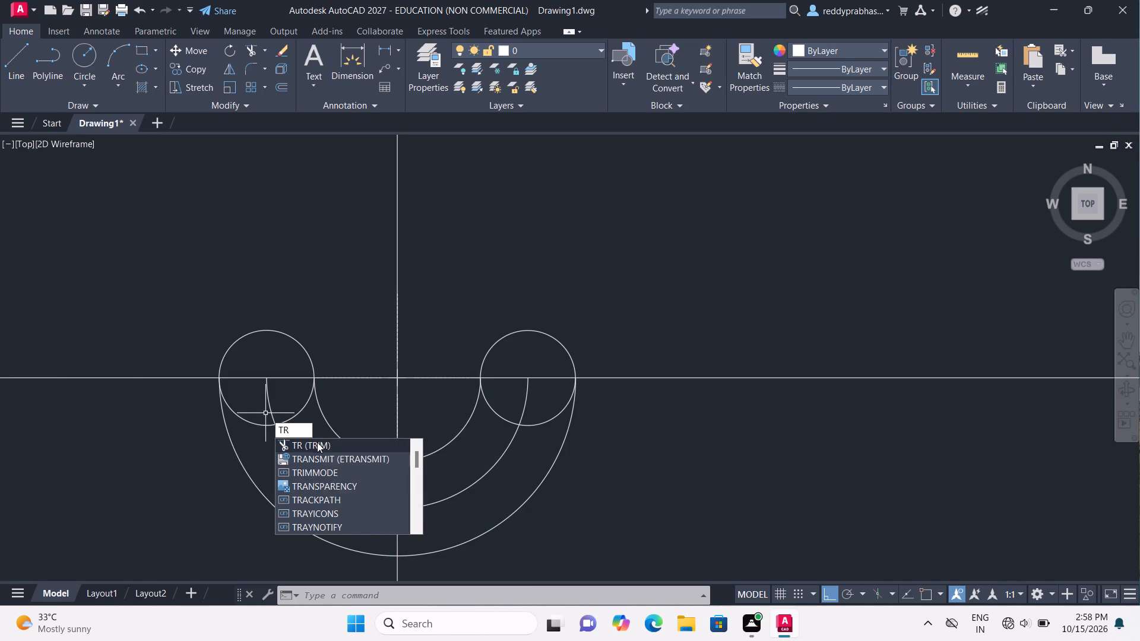
left_click(317, 442)
left_click(301, 412)
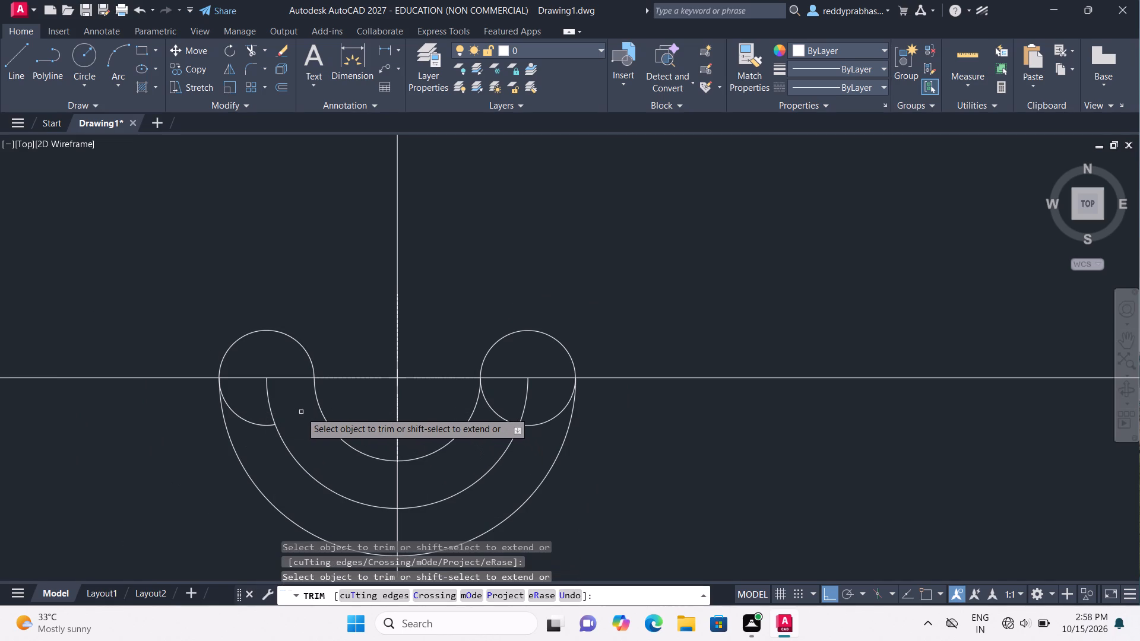
left_click(245, 421)
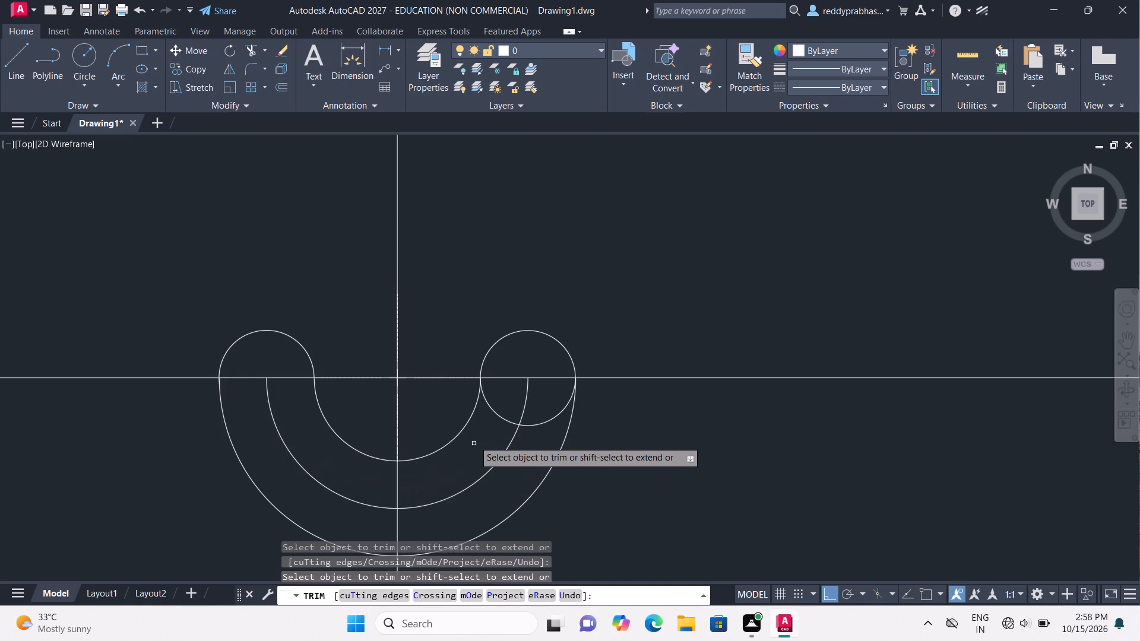
left_click(490, 407)
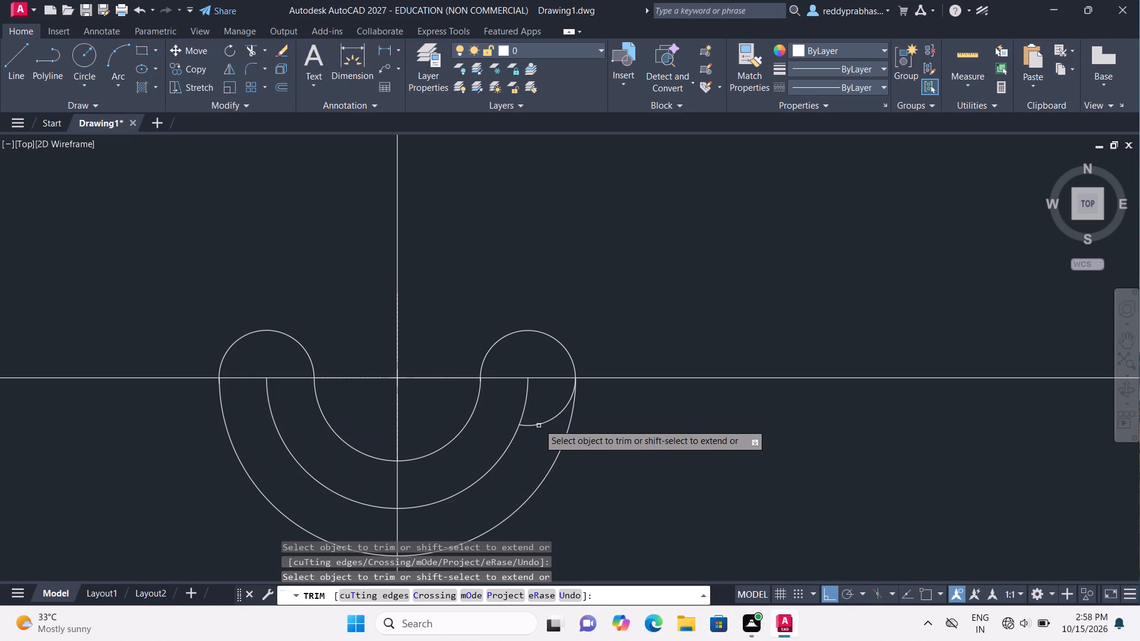
left_click(539, 421)
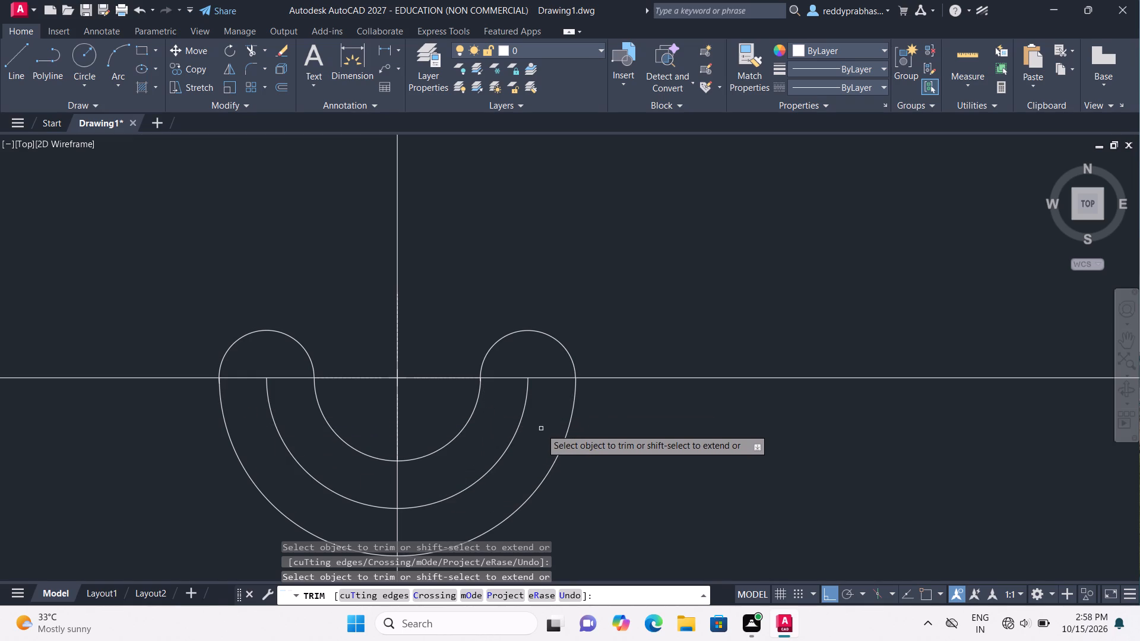
key("Escape")
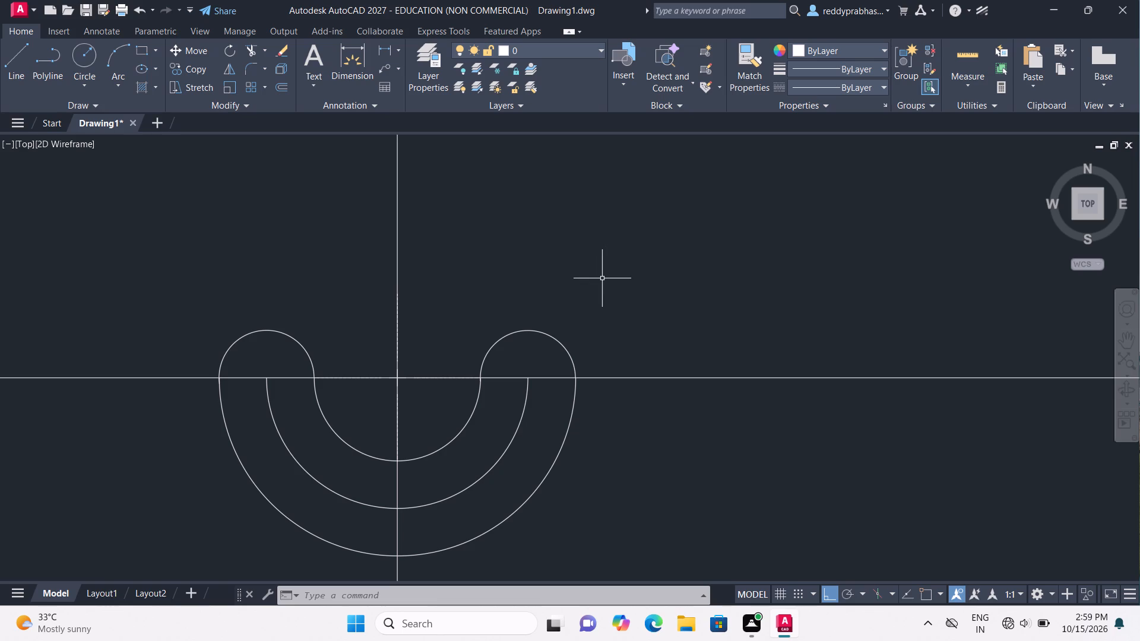
Load the CENTERX2 linetype from acad.lin into the drawing.
left_click(522, 420)
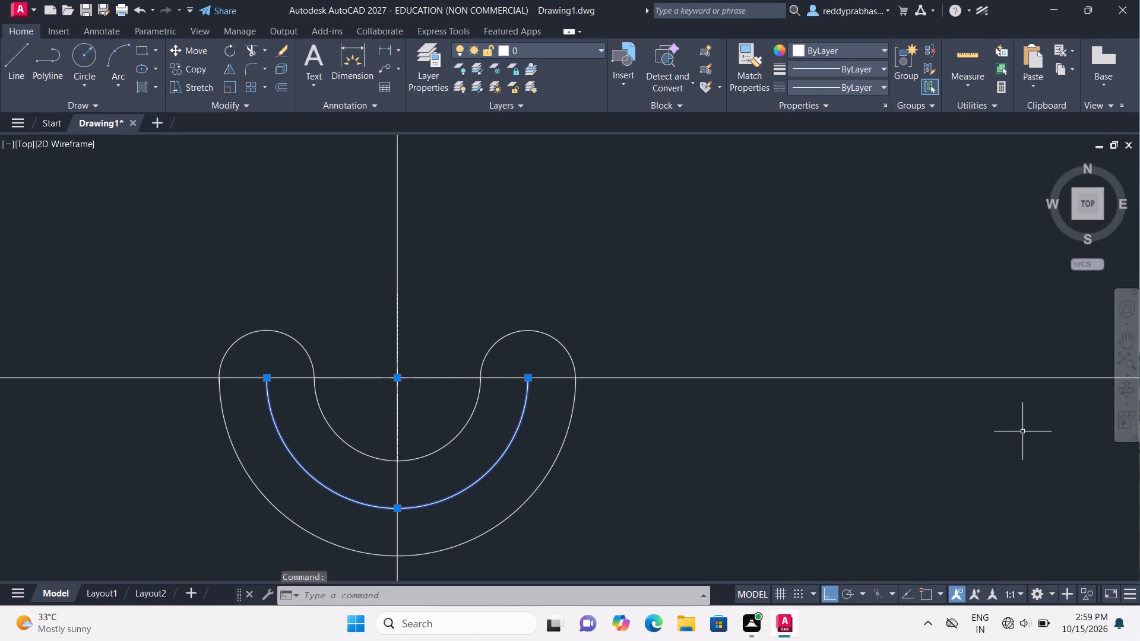
double_click(883, 82)
left_click(883, 82)
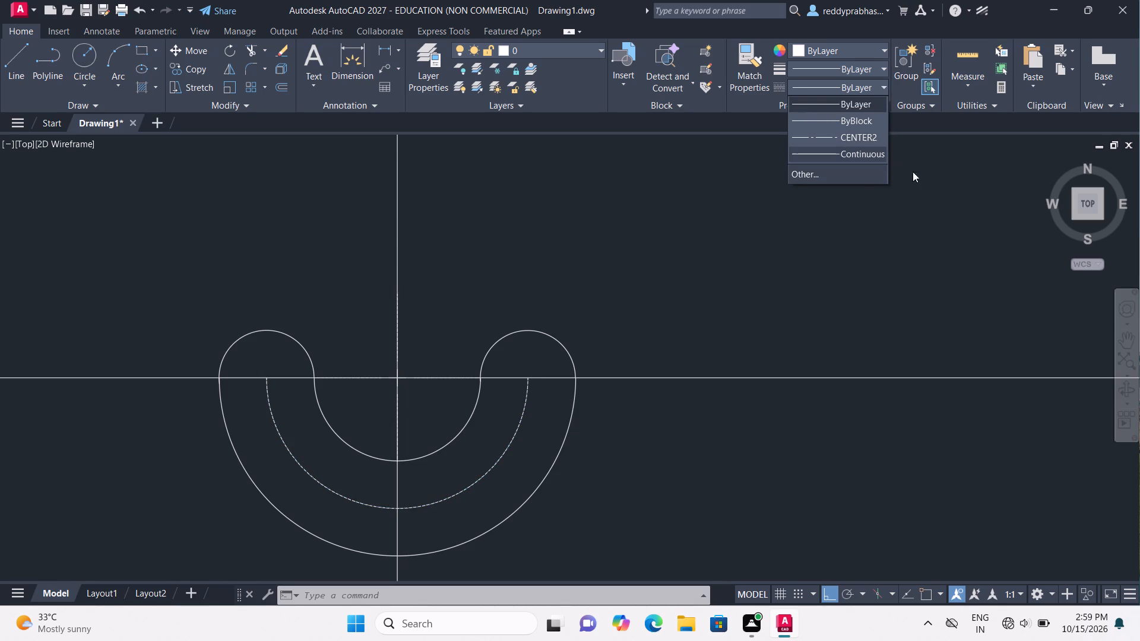
left_click(860, 173)
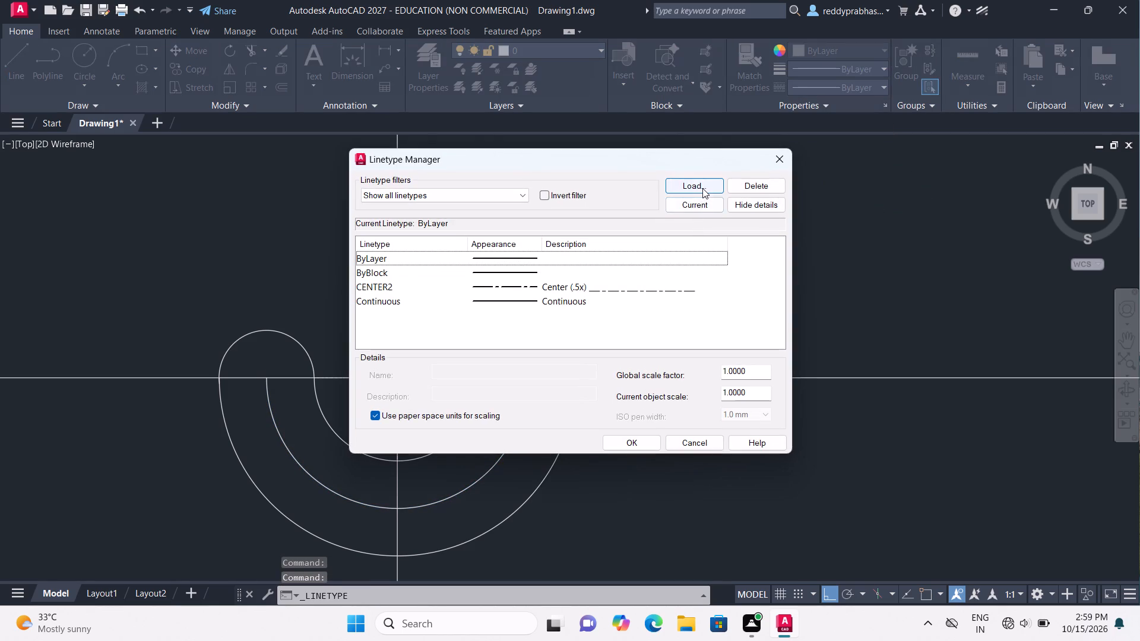
left_click(702, 188)
scroll(650, 334, "down", 6)
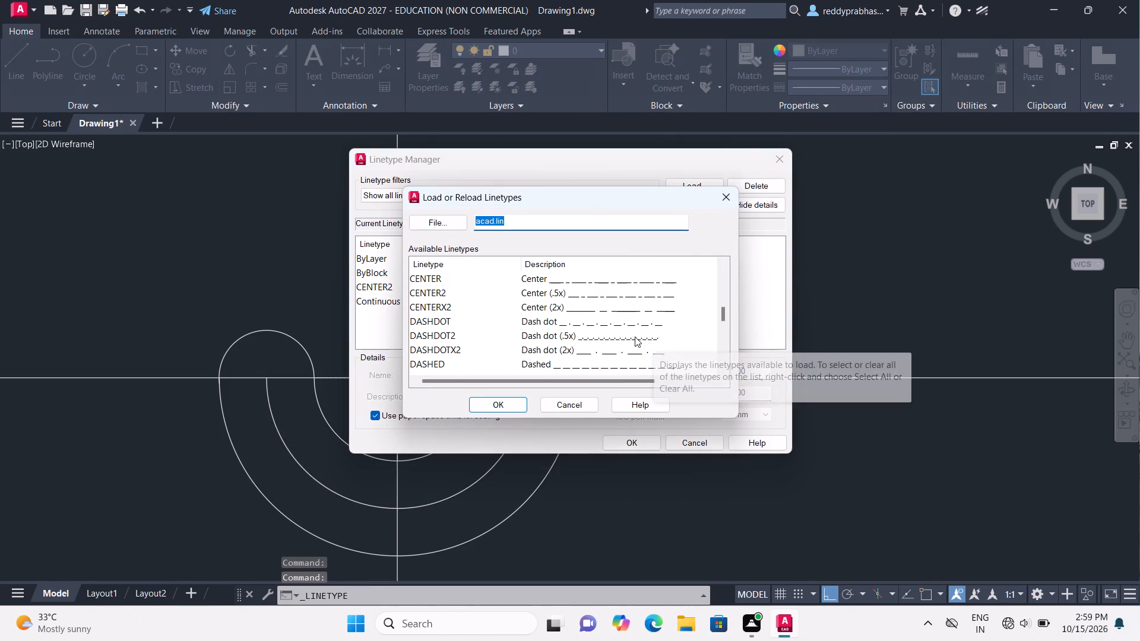
left_click(522, 307)
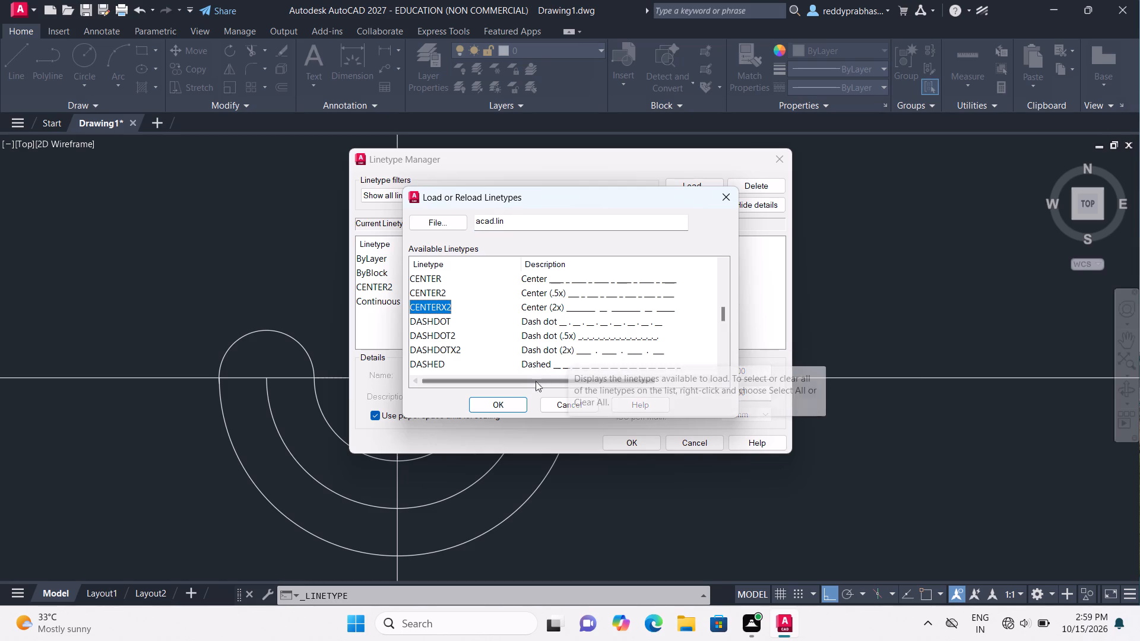
left_click(506, 410)
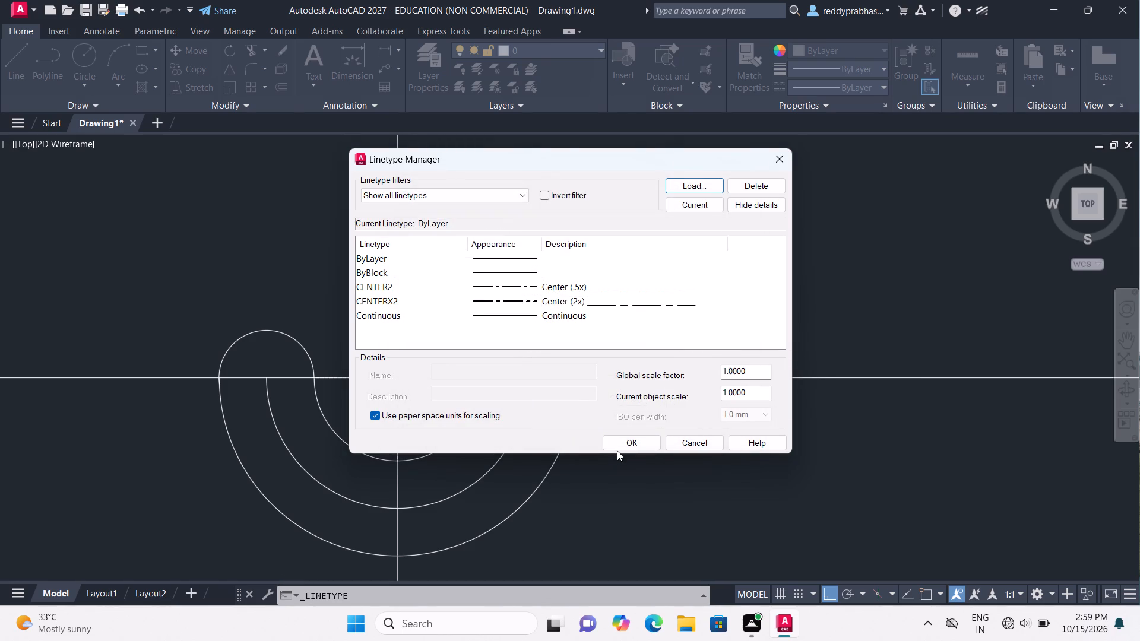
double_click(624, 445)
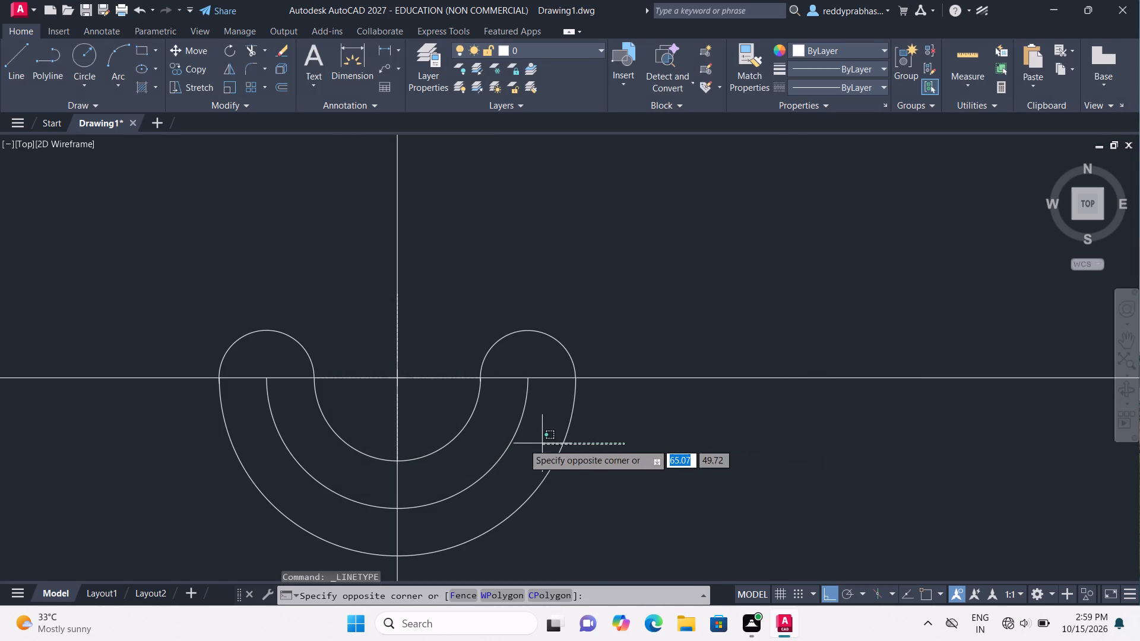
key("Escape")
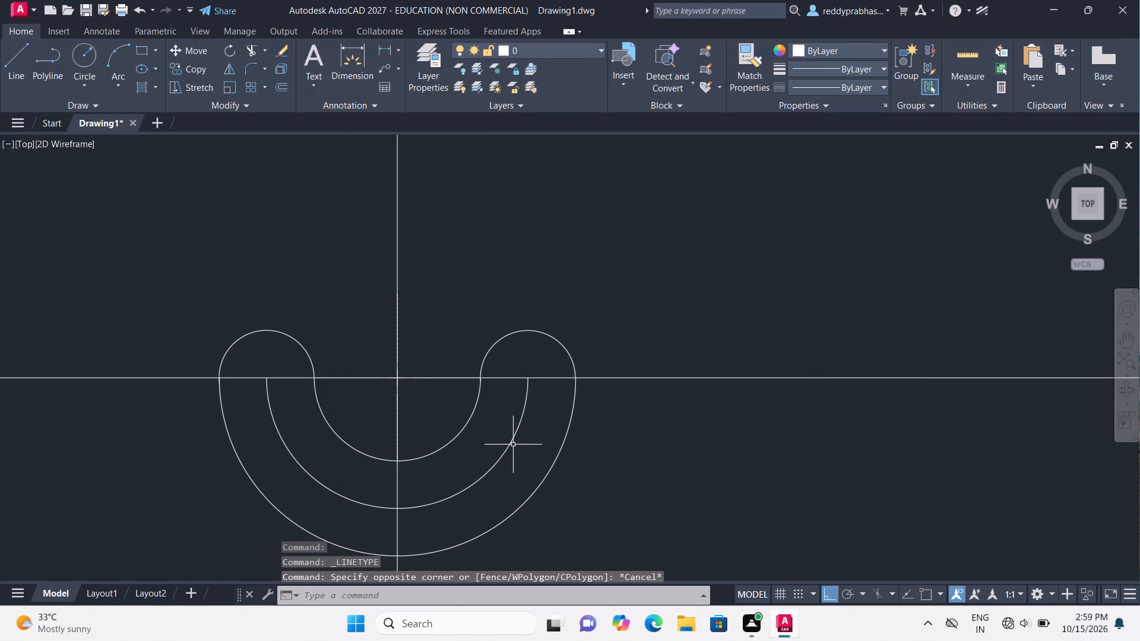
Set the linetype of the middle 33 mm radius arc to CENTERX2.
double_click(511, 442)
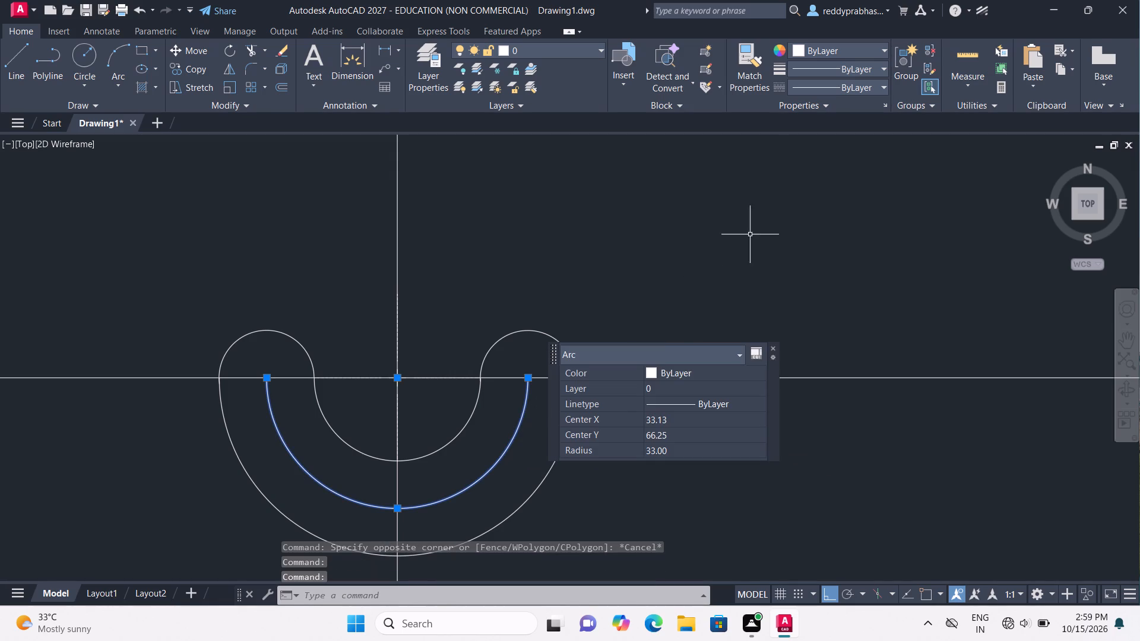
left_click(885, 83)
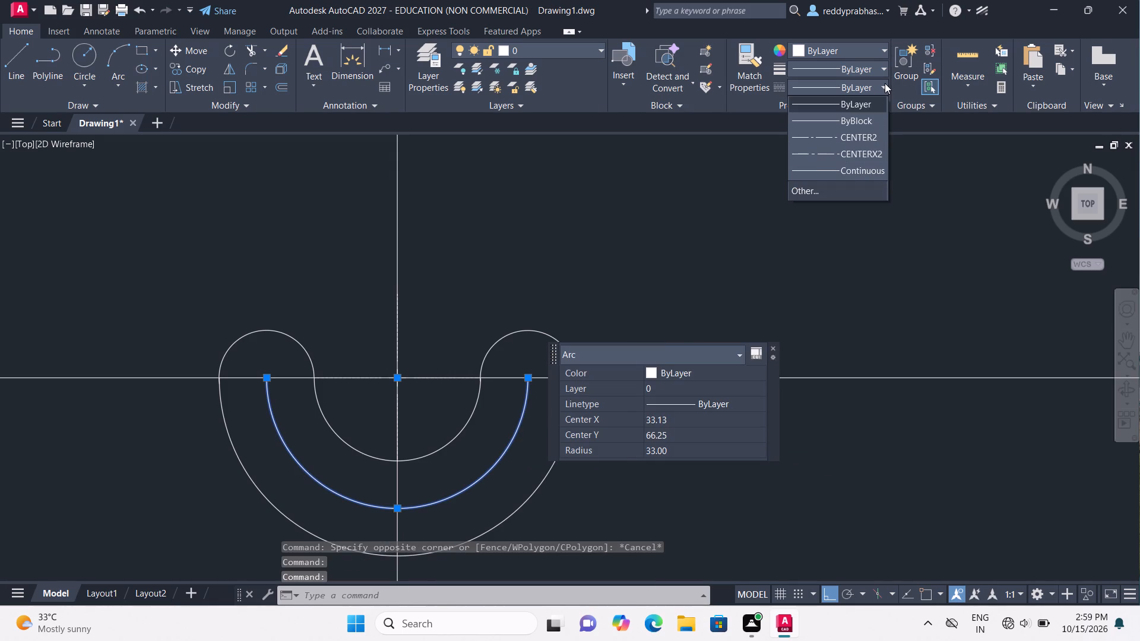
left_click(847, 156)
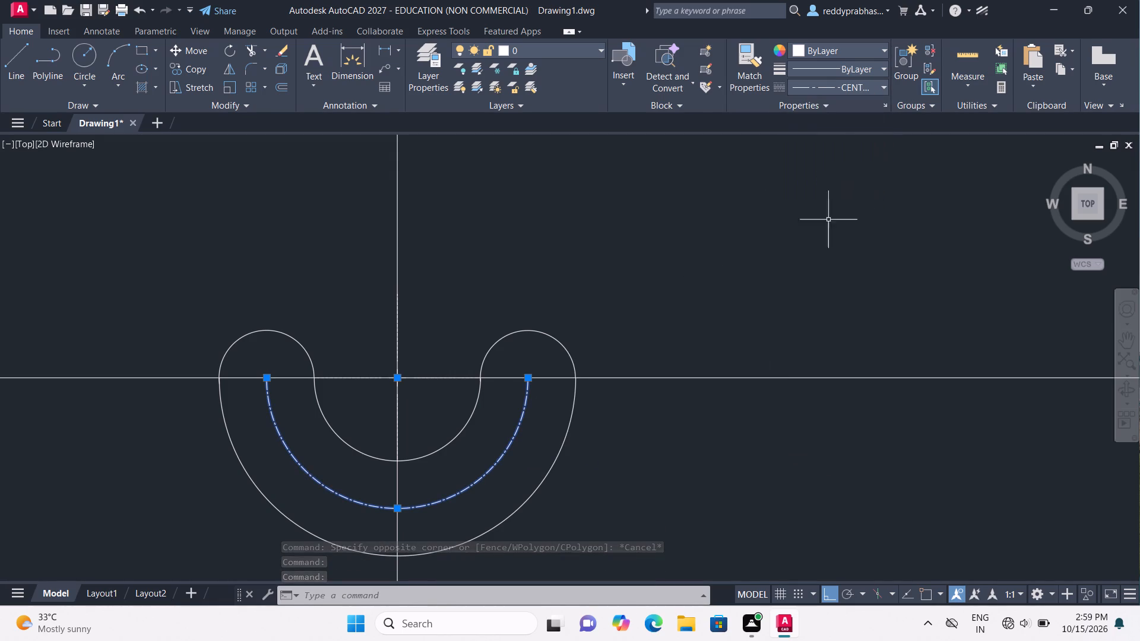
key("Escape")
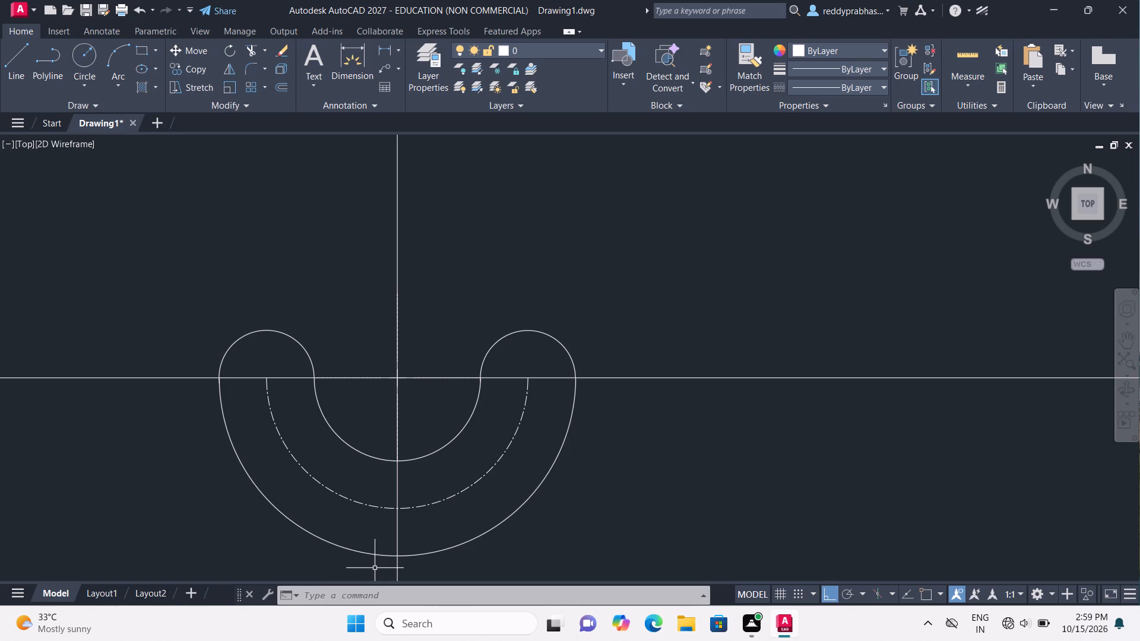
Draw a 21 mm radius circle centred where the left end of the 33 mm radius centreline arc meets the horizontal construction line.
scroll(378, 614, "up", 2)
scroll(277, 262, "up", 1)
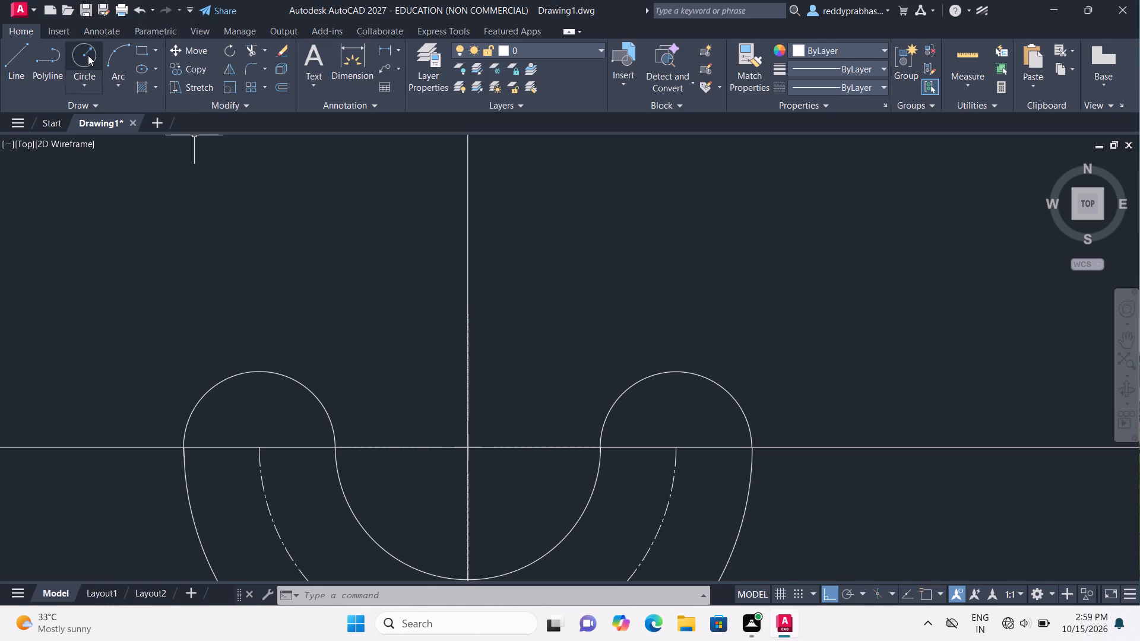
left_click(78, 74)
double_click(84, 107)
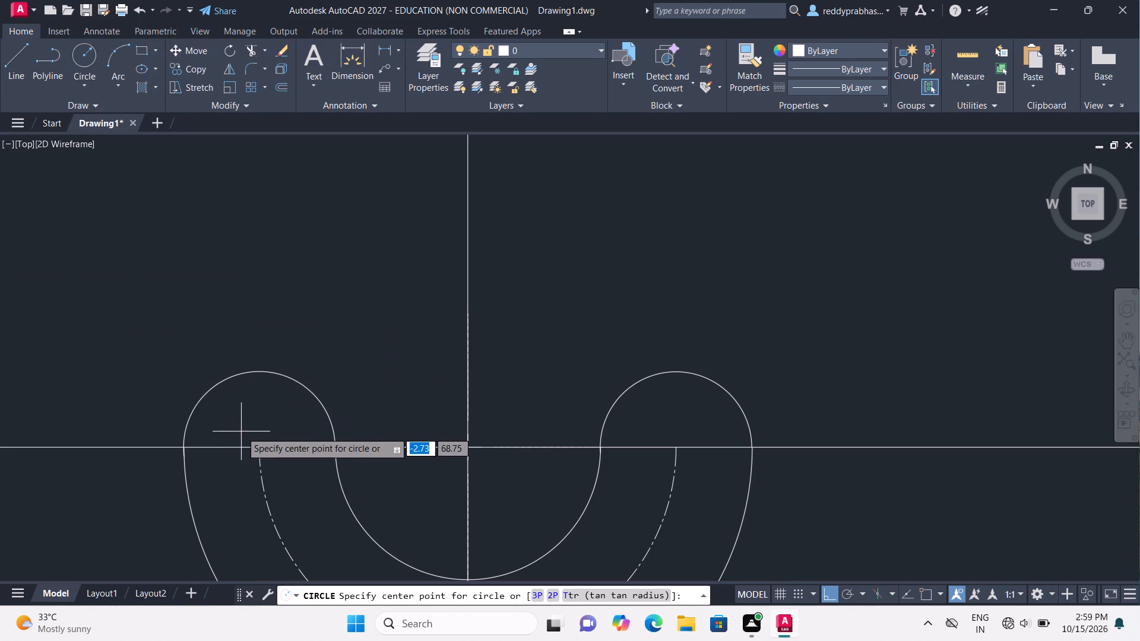
left_click(1128, 344)
left_click_drag(221, 469, 448, 428)
left_click_drag(456, 423, 451, 362)
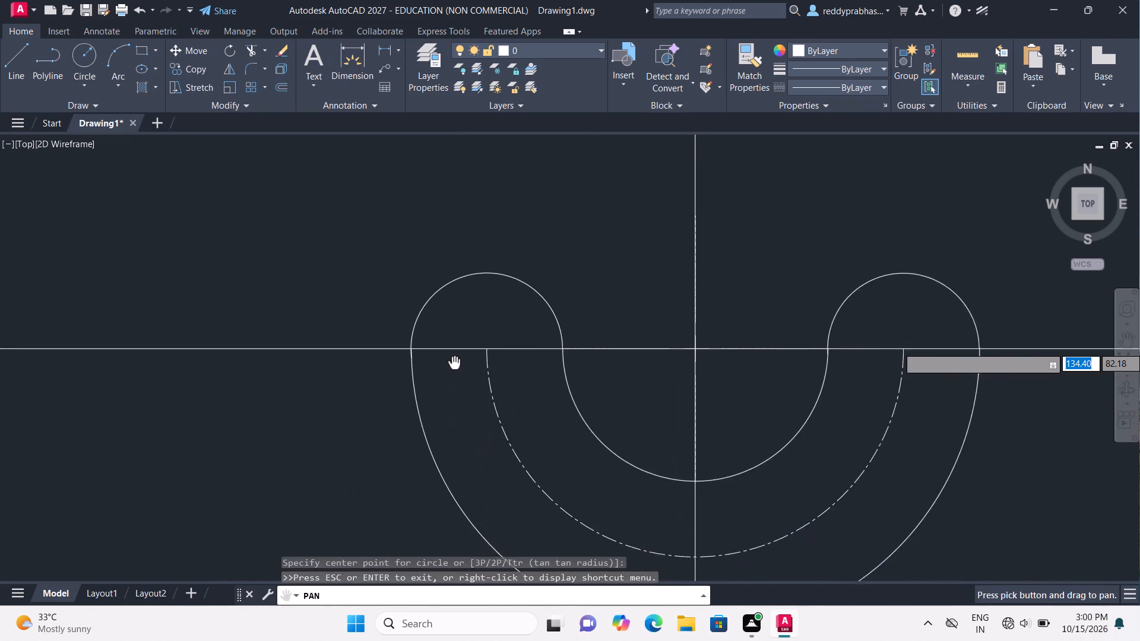
left_click_drag(451, 362, 424, 354)
scroll(576, 347, "up", 1)
scroll(389, 321, "up", 1)
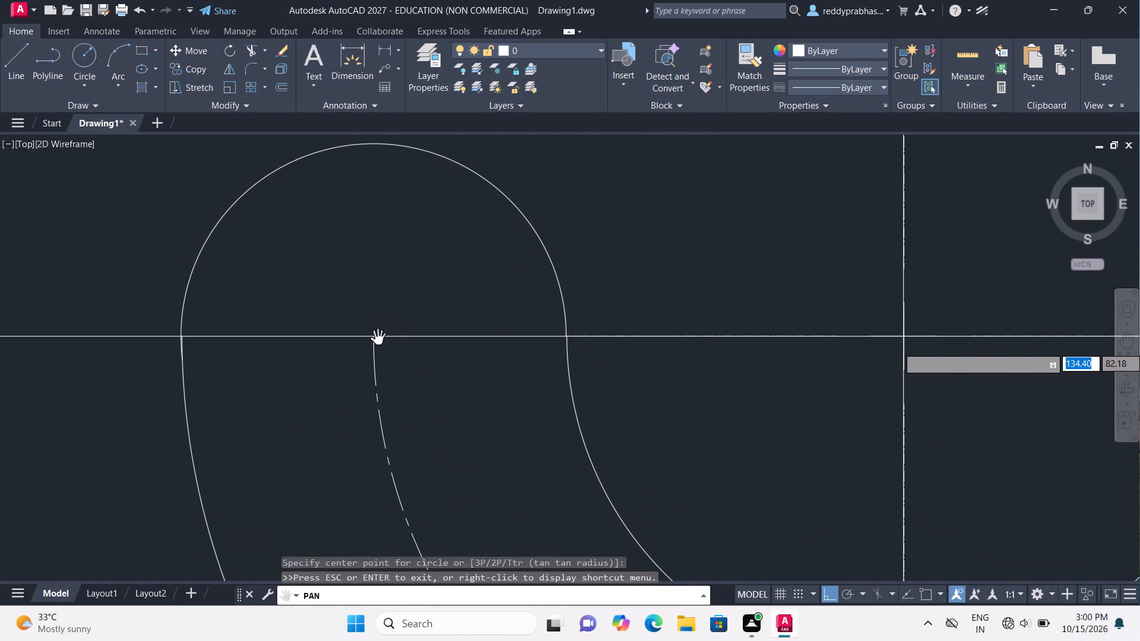
key("Escape")
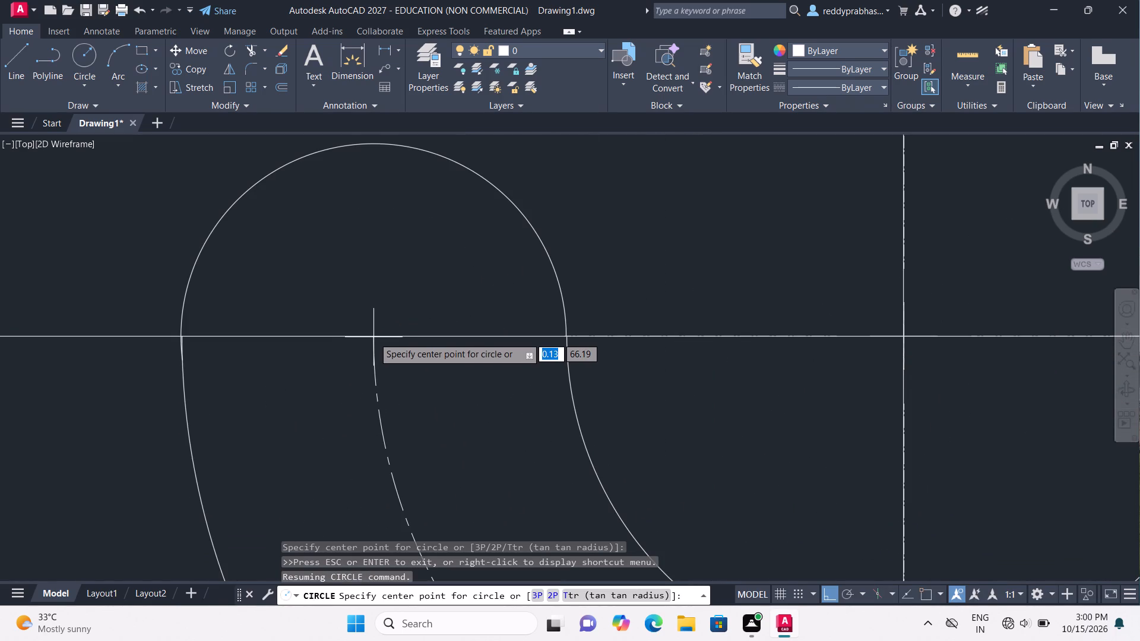
left_click(373, 337)
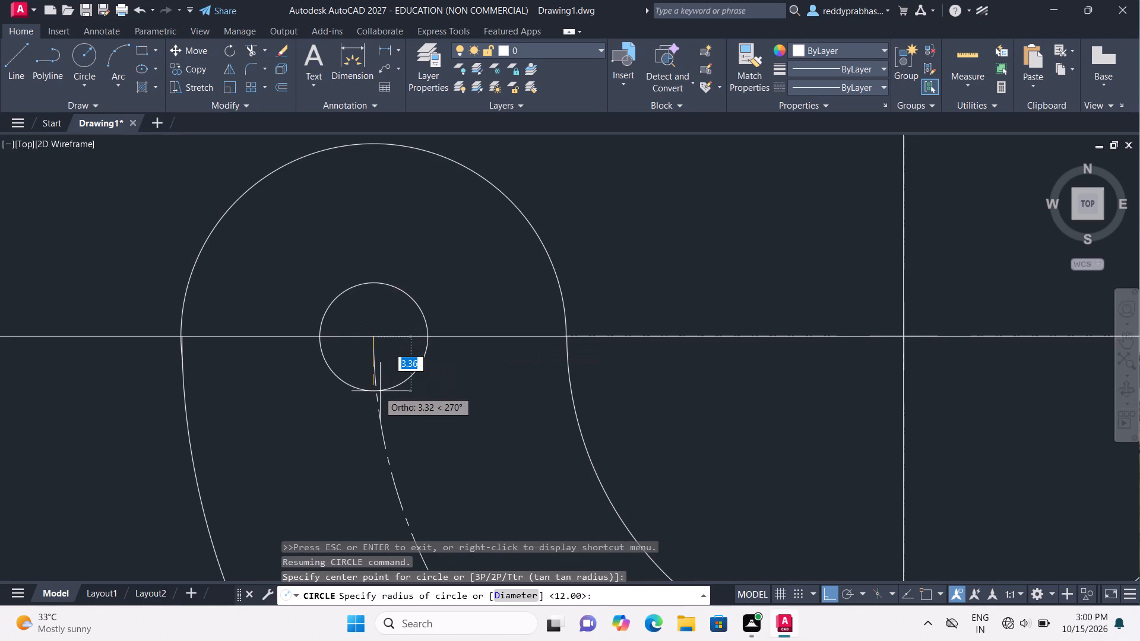
type("21")
key("Return")
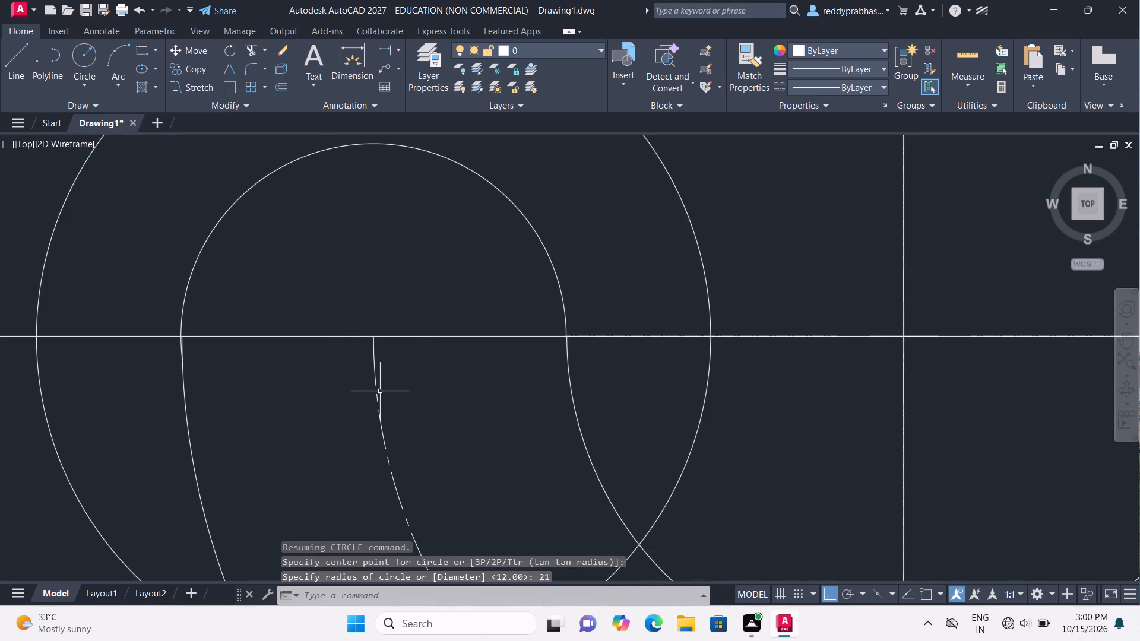
Draw a 21 mm radius circle centred where the right end of the 33 mm radius centreline arc meets the horizontal construction line.
scroll(380, 391, "down", 3)
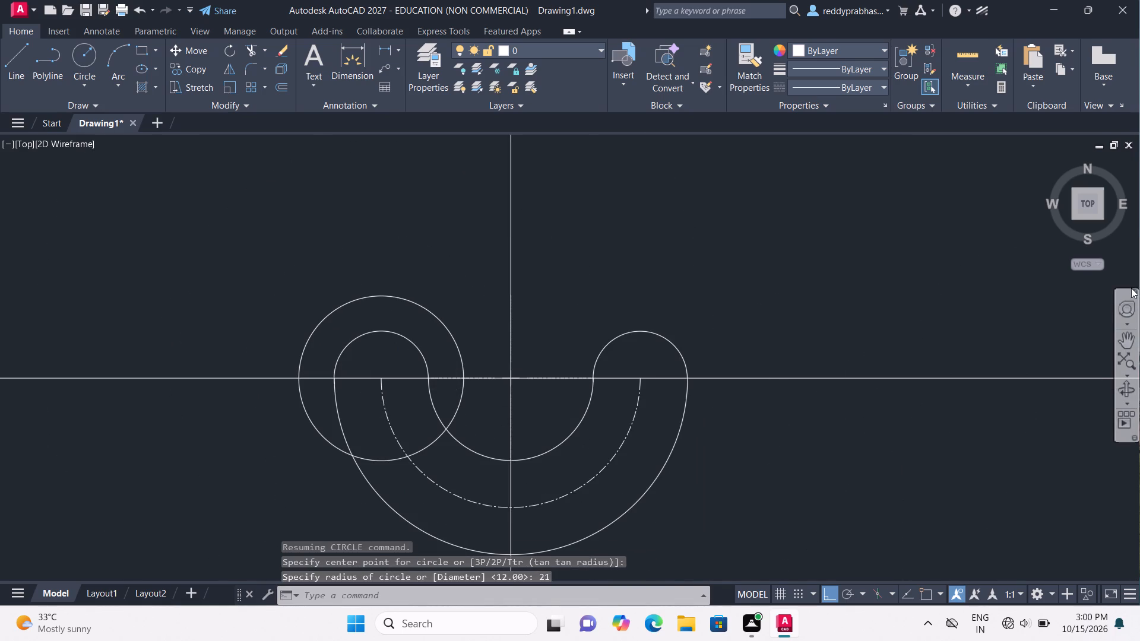
left_click(1131, 341)
left_click_drag(951, 369, 780, 390)
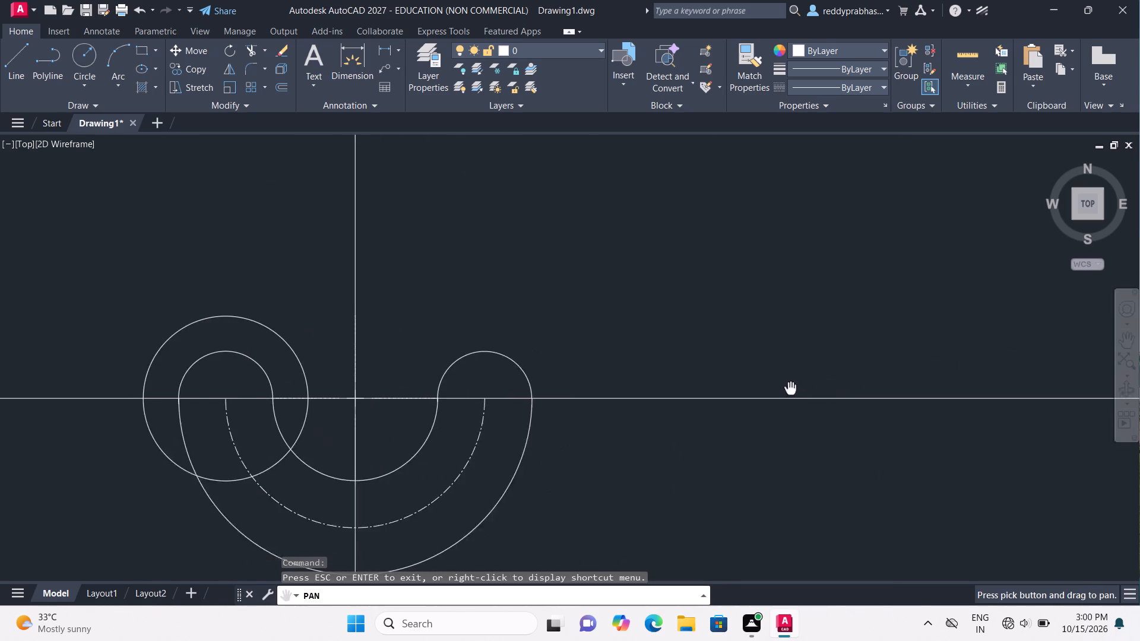
left_click_drag(780, 390, 744, 391)
left_click(737, 391)
scroll(706, 384, "up", 2)
left_click_drag(344, 401, 683, 389)
left_click(713, 389)
scroll(638, 395, "up", 1)
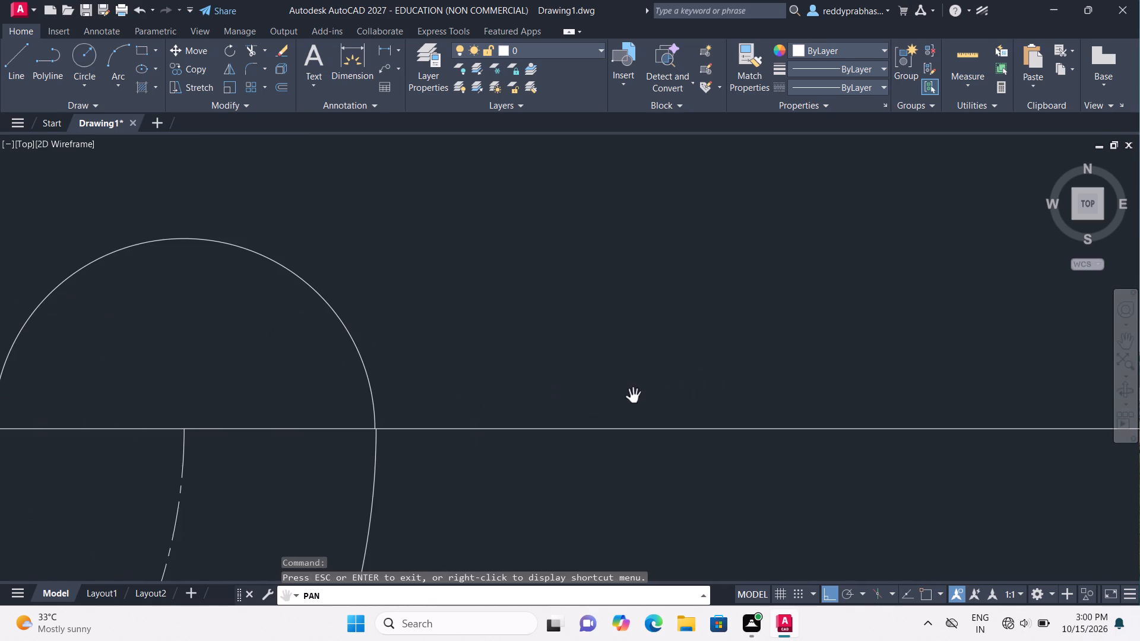
left_click_drag(639, 383, 915, 350)
left_click(915, 350)
key("Escape")
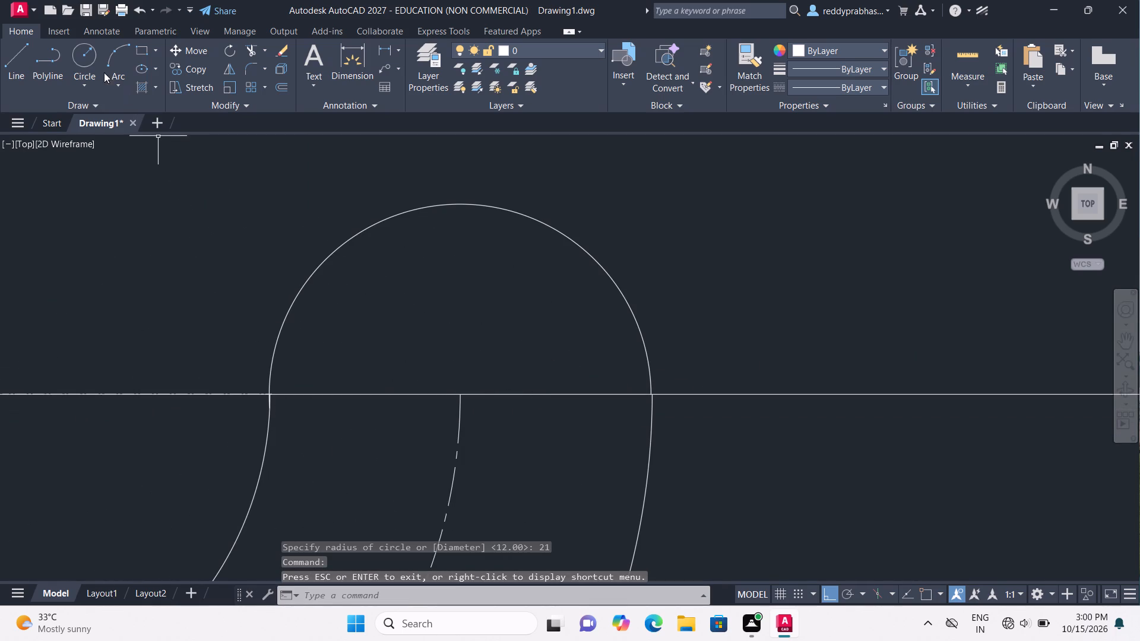
left_click(90, 62)
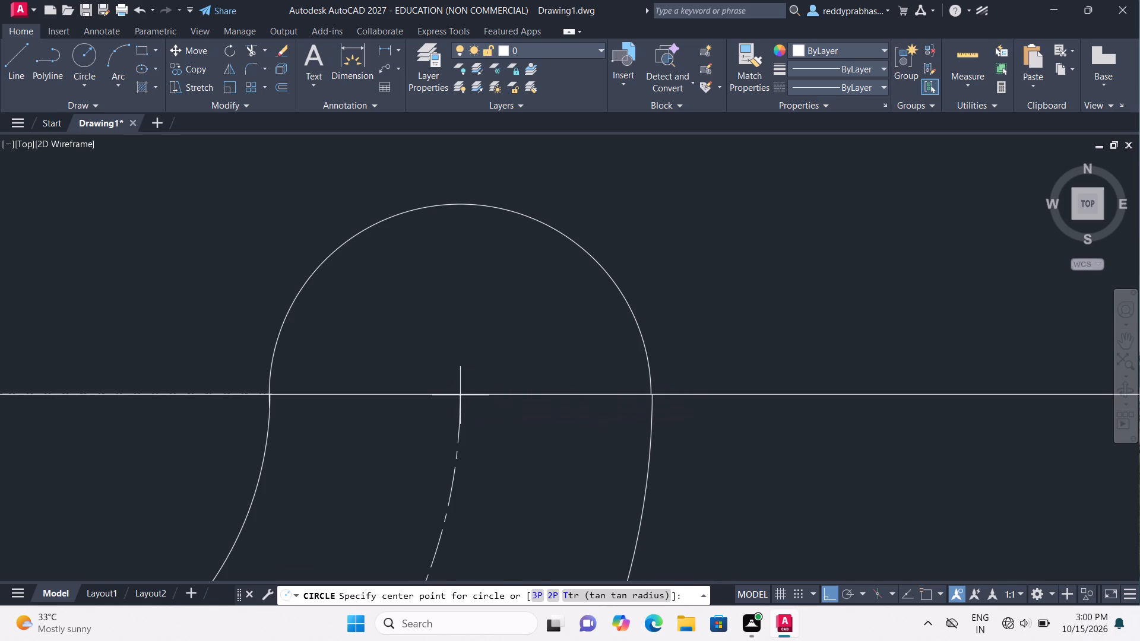
left_click(460, 395)
type("21")
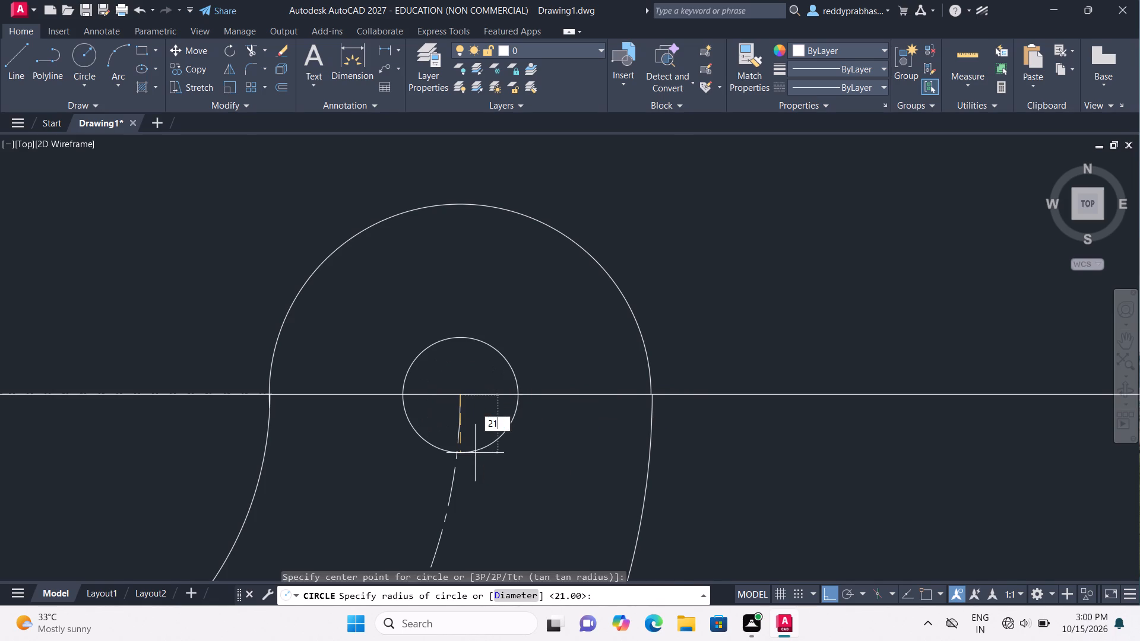
key("Return")
Trim away the lower halves of both 21 mm radius circles, below the horizontal construction line.
scroll(473, 453, "down", 3)
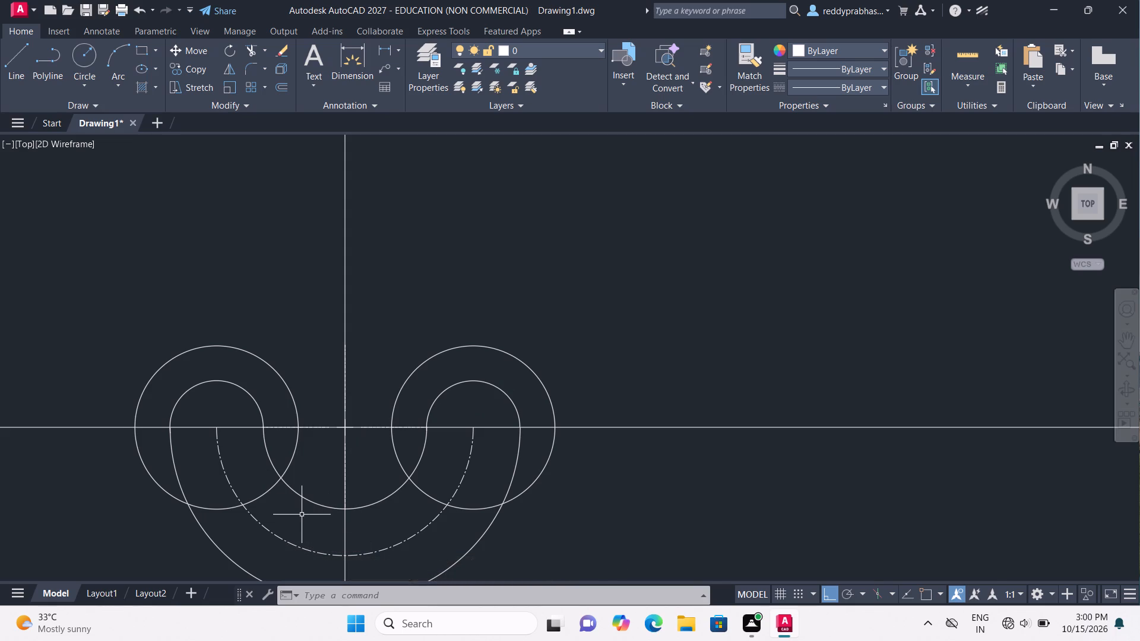
type("tr")
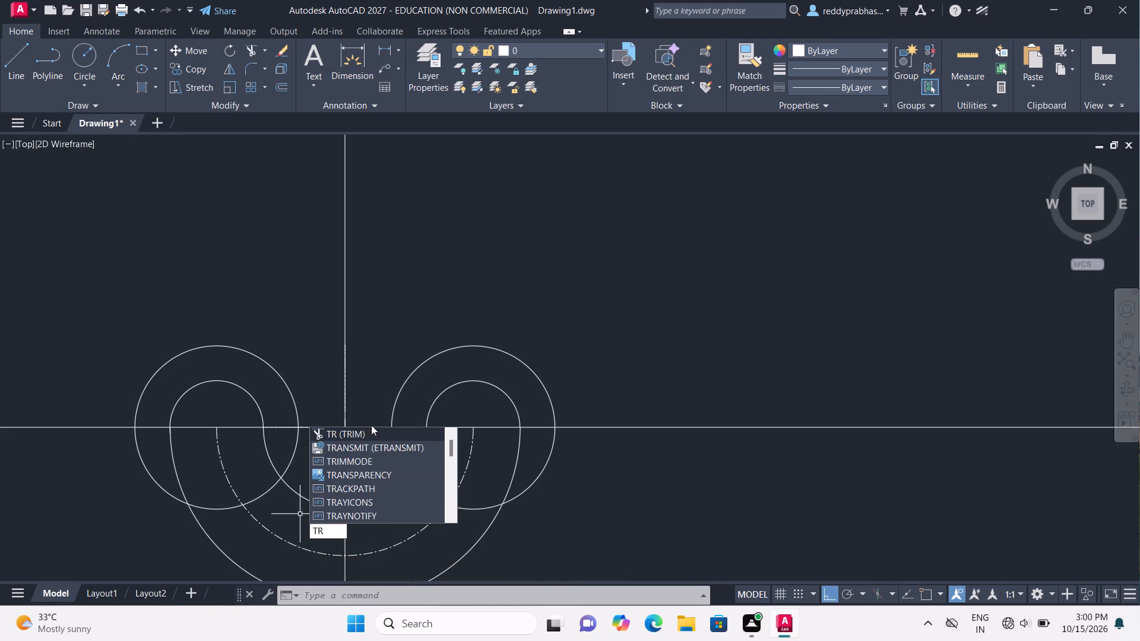
left_click(360, 430)
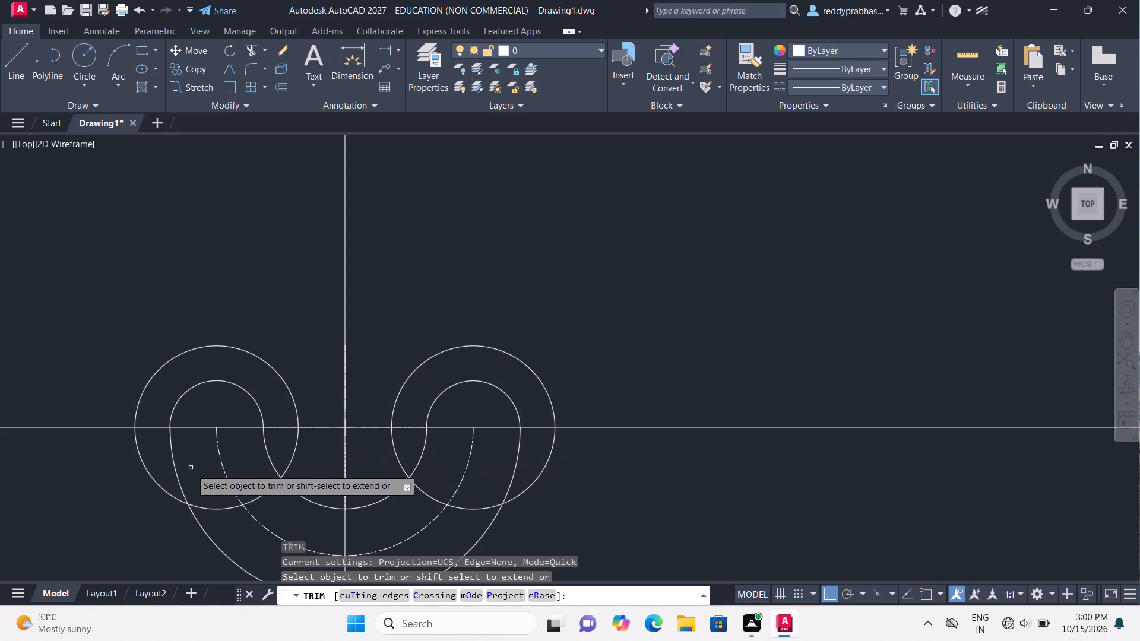
left_click(156, 482)
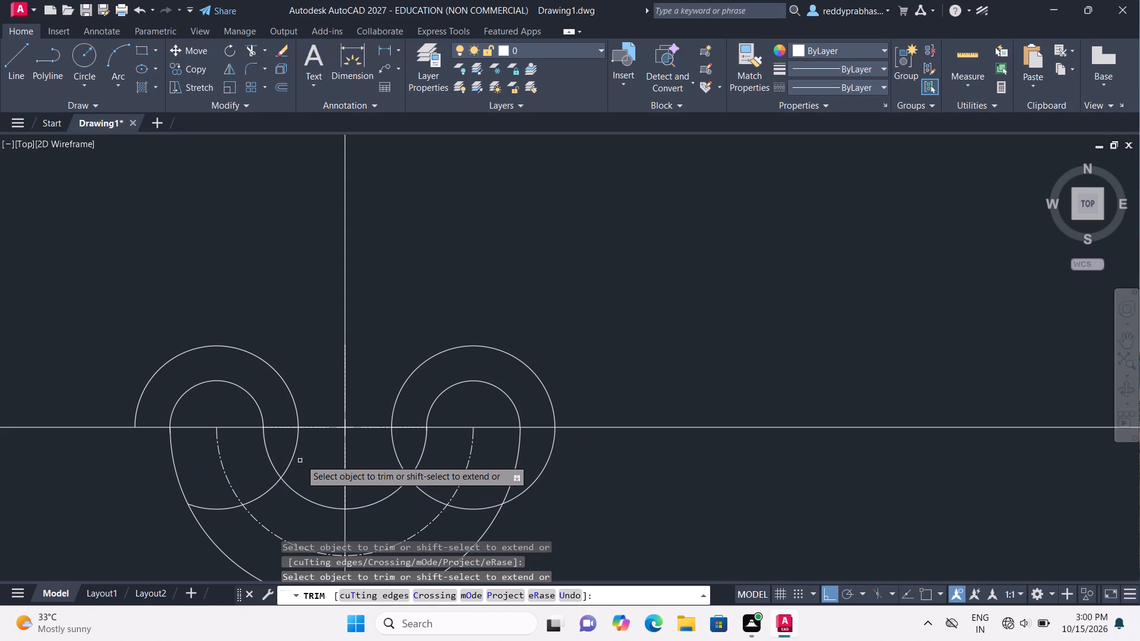
double_click(288, 461)
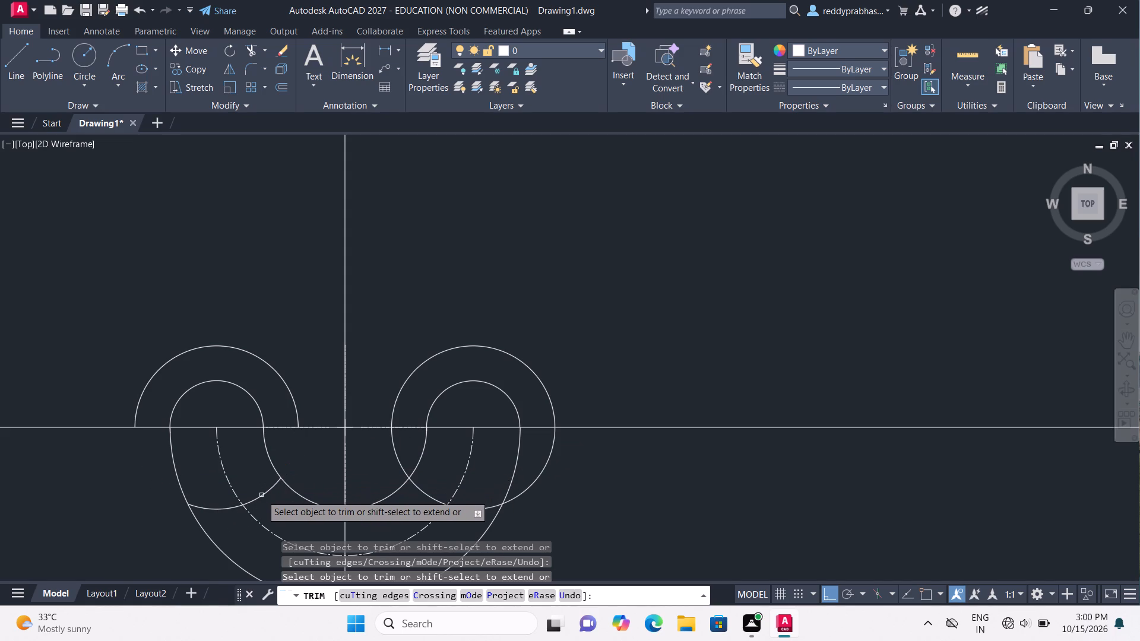
left_click(261, 495)
left_click(226, 507)
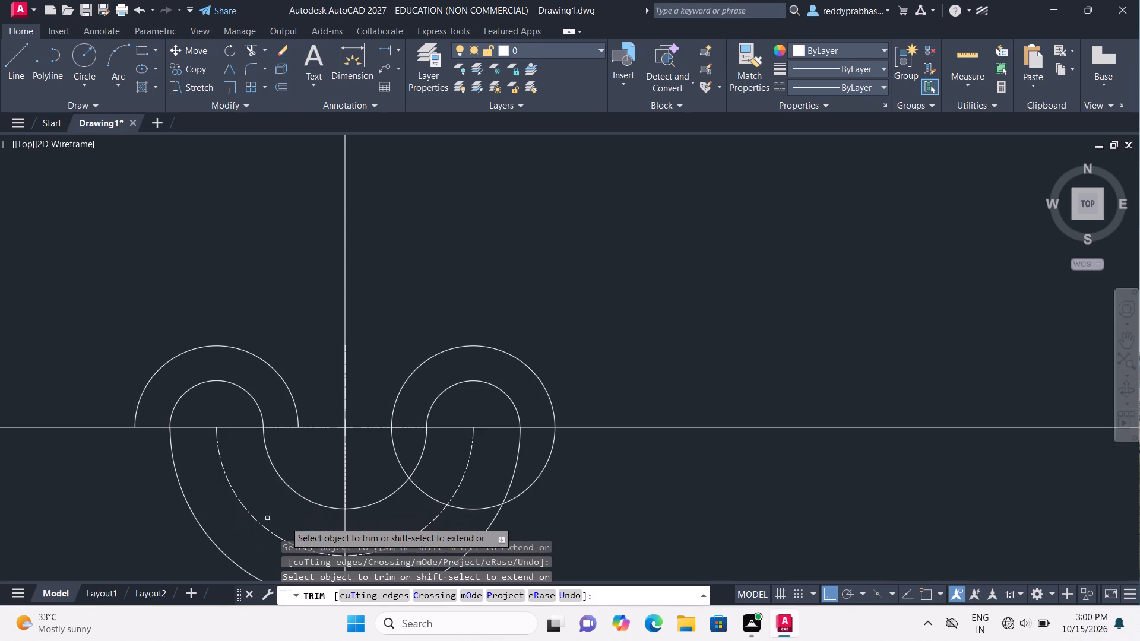
left_click(393, 448)
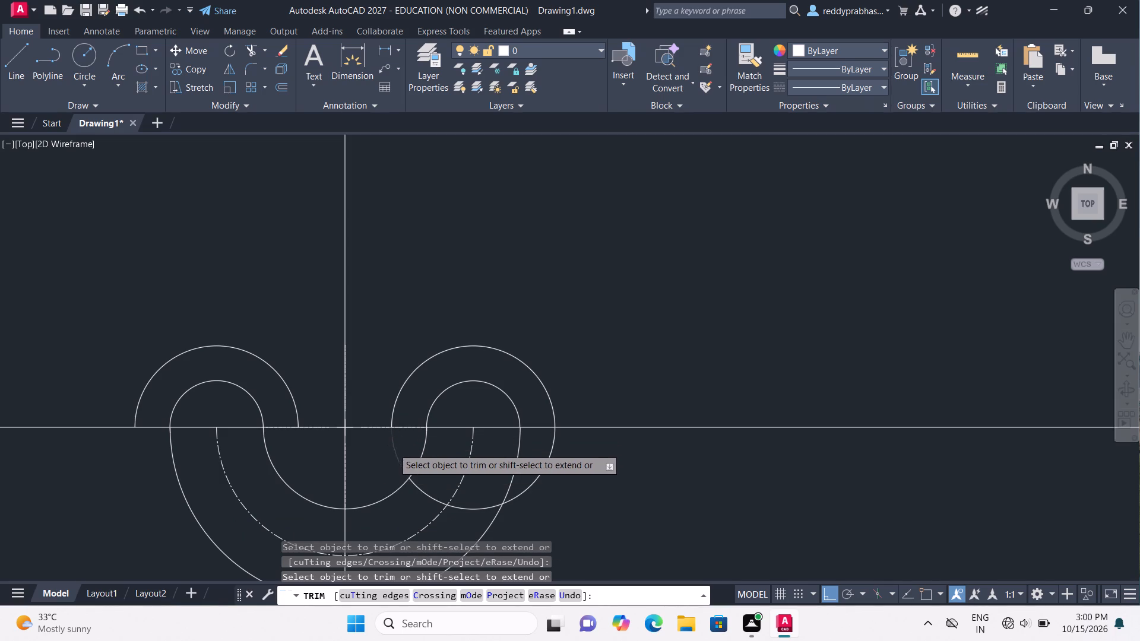
left_click(419, 488)
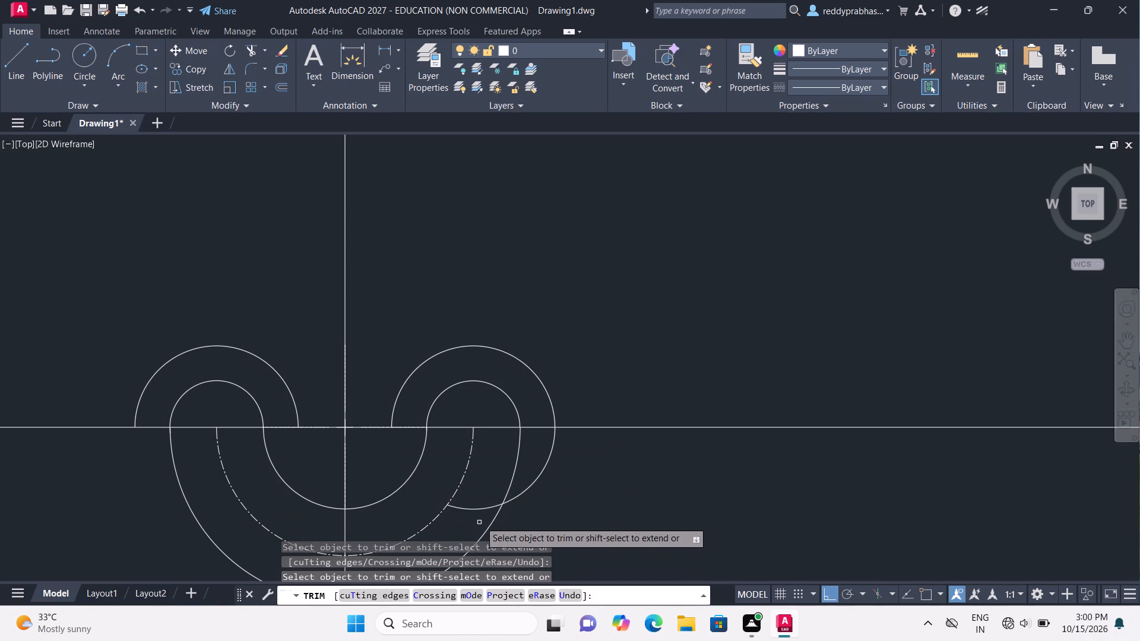
left_click(483, 510)
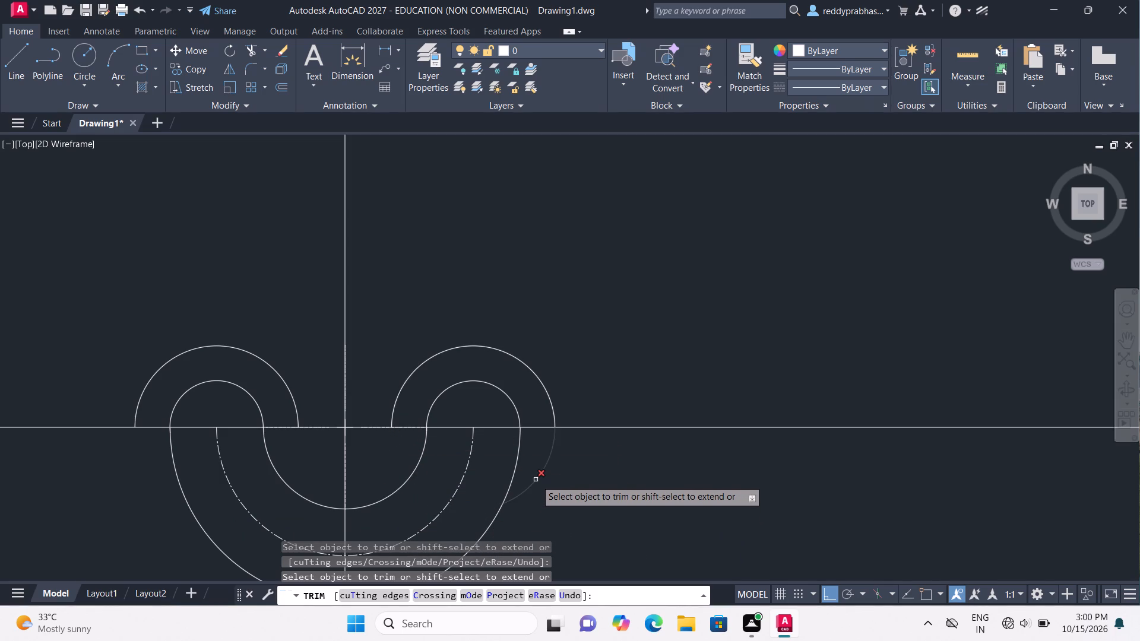
left_click(536, 480)
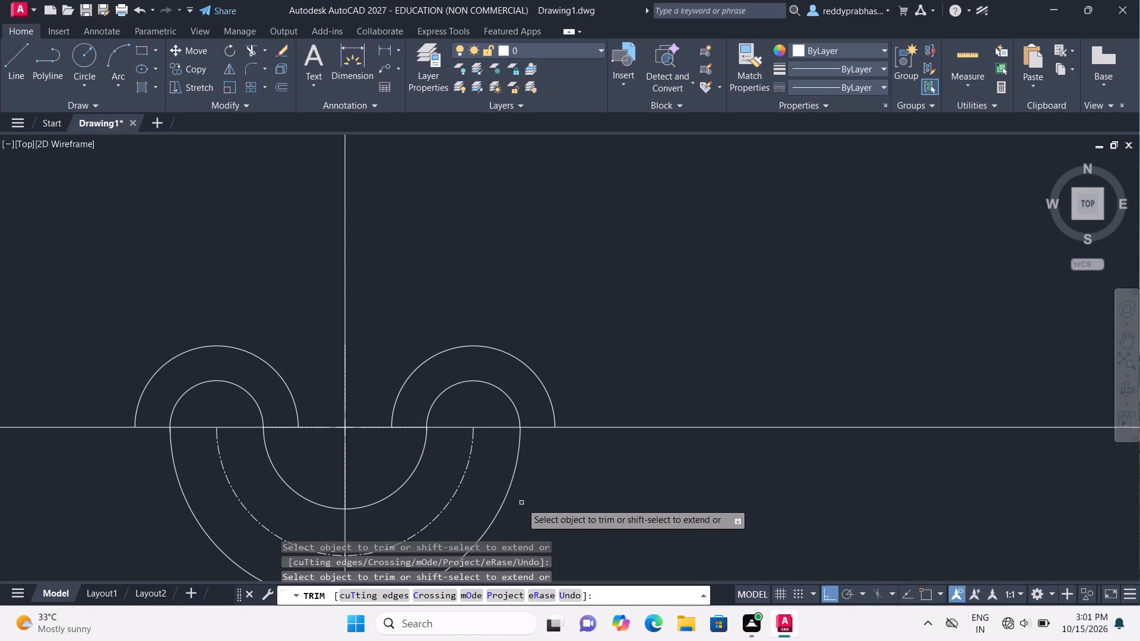
key("Escape")
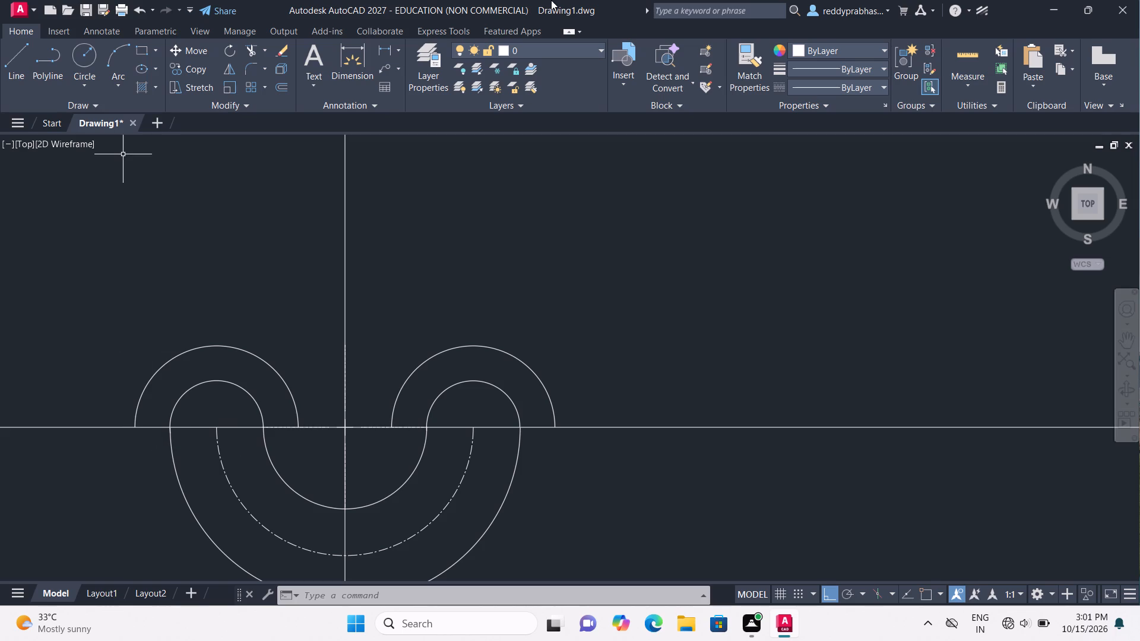
Fillet the facing inner sides of the two 21 mm radius upper arcs with a 25 mm radius.
left_click(250, 62)
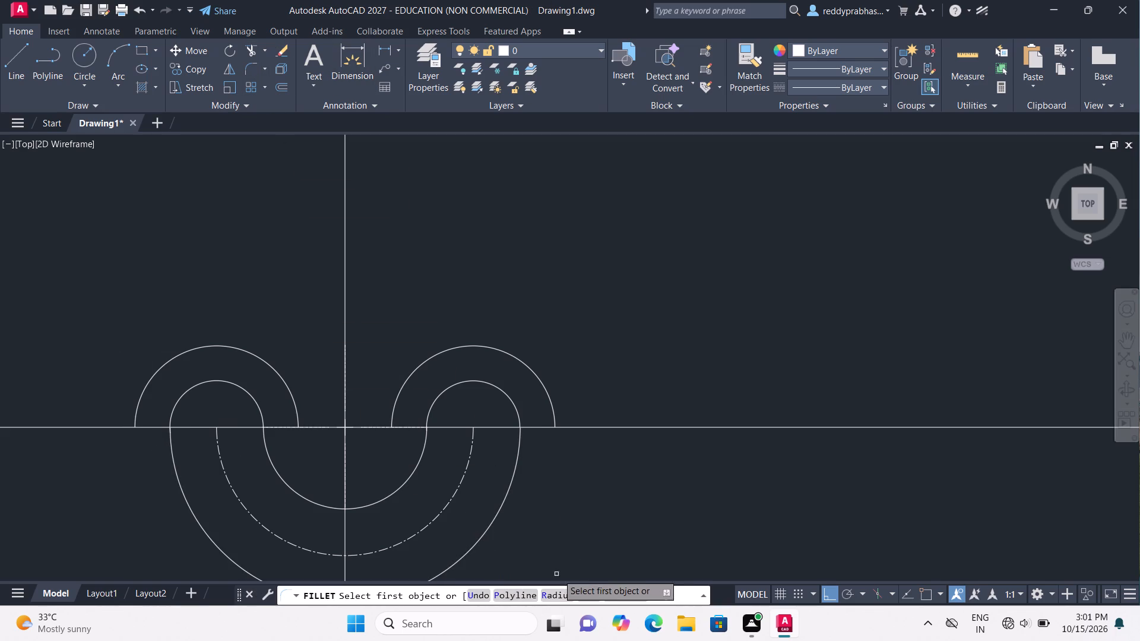
left_click(561, 591)
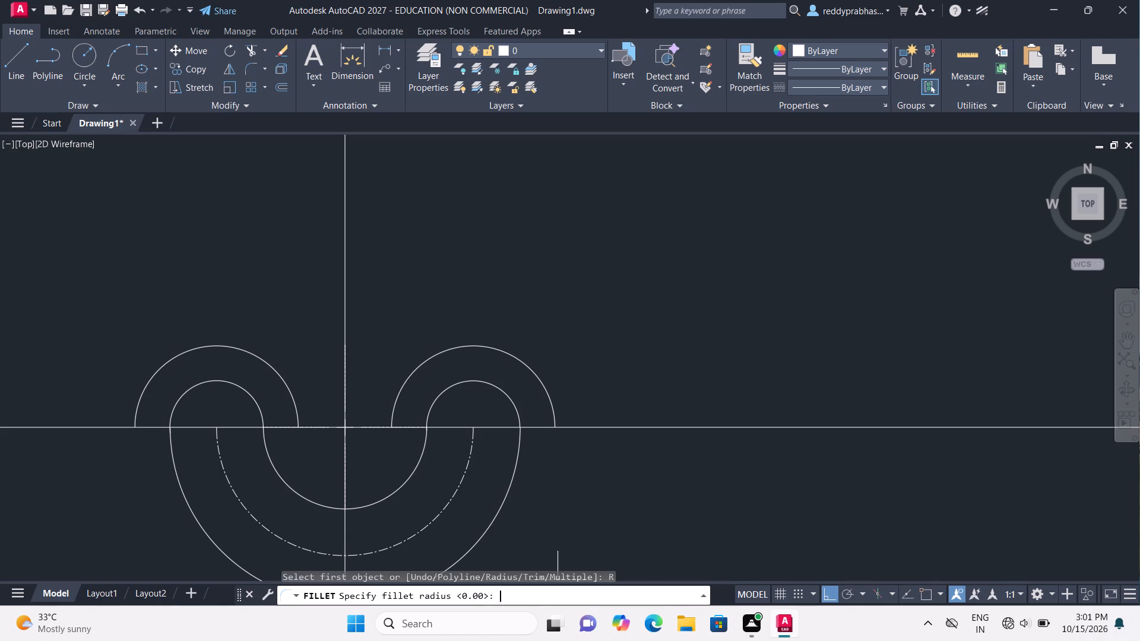
type("25")
key("Return")
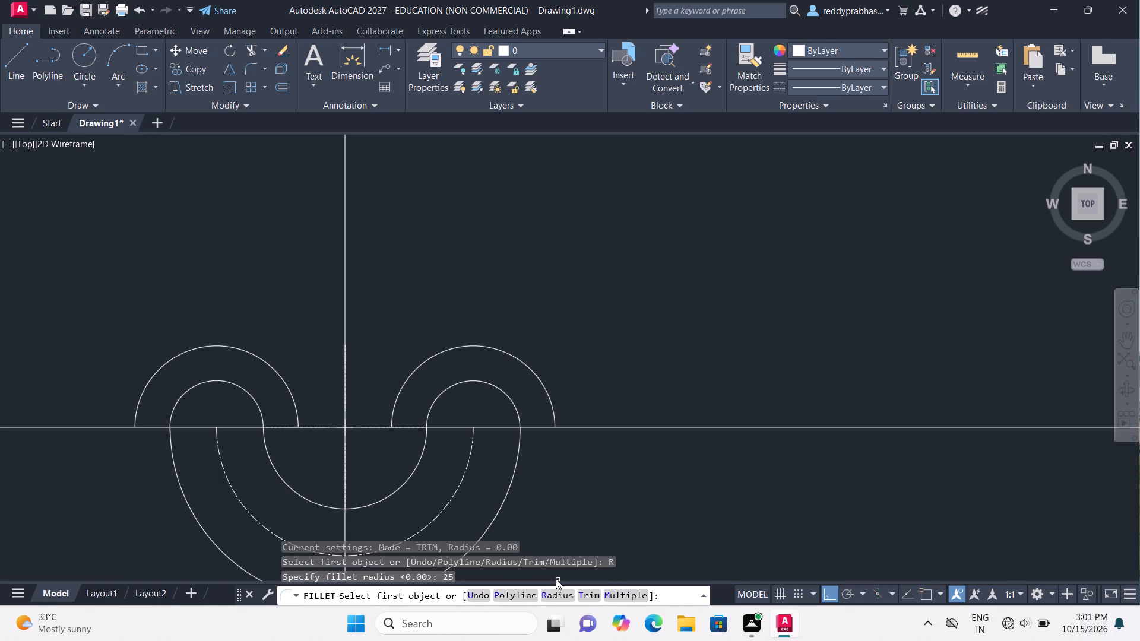
left_click(286, 385)
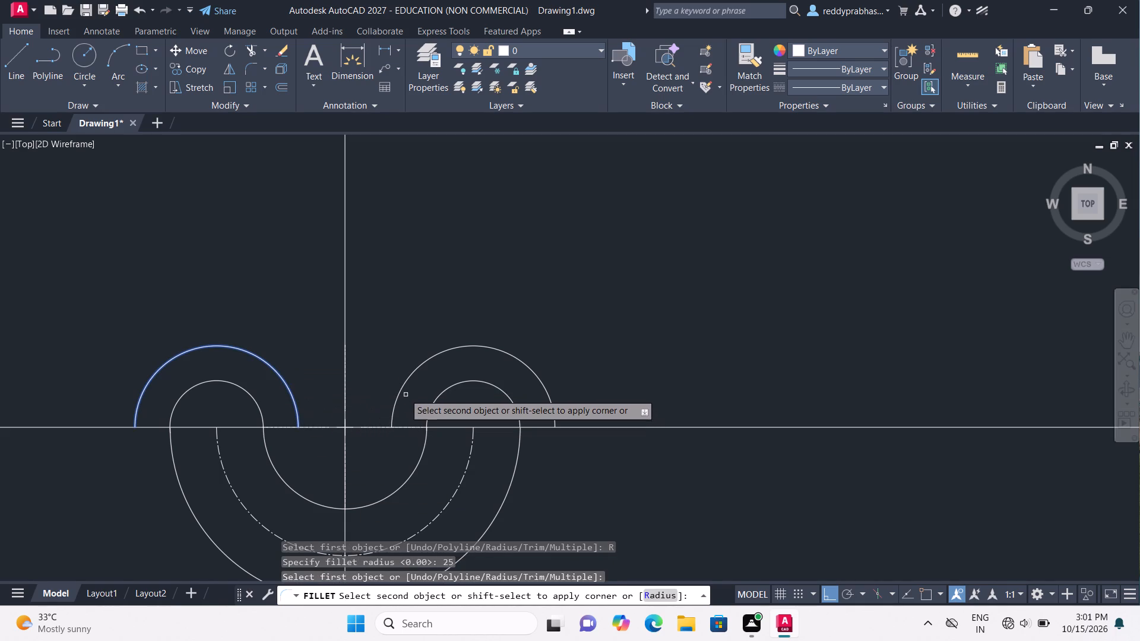
left_click(400, 392)
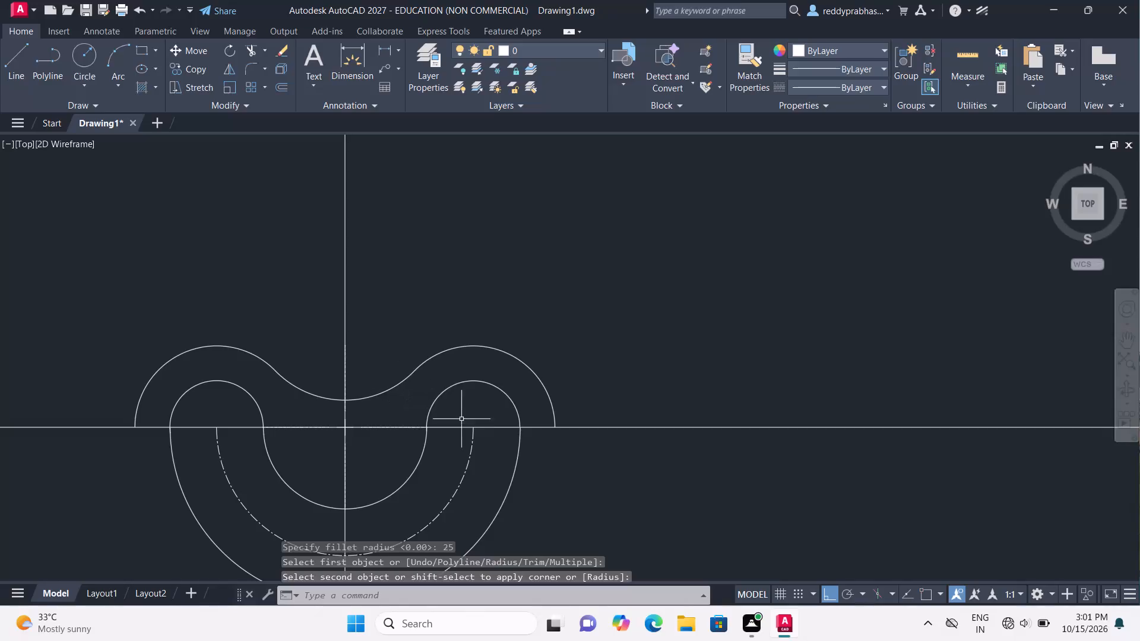
key("Escape")
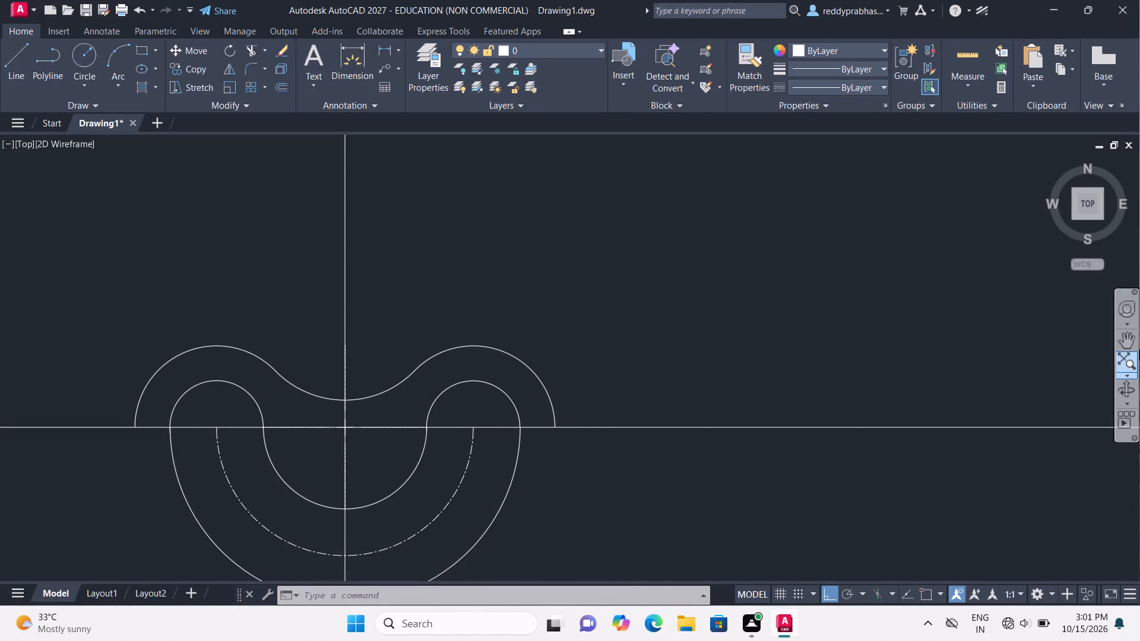
Offset the horizontal construction line 48 mm upward, above the slot profile.
left_click(1125, 341)
left_click_drag(713, 467, 720, 436)
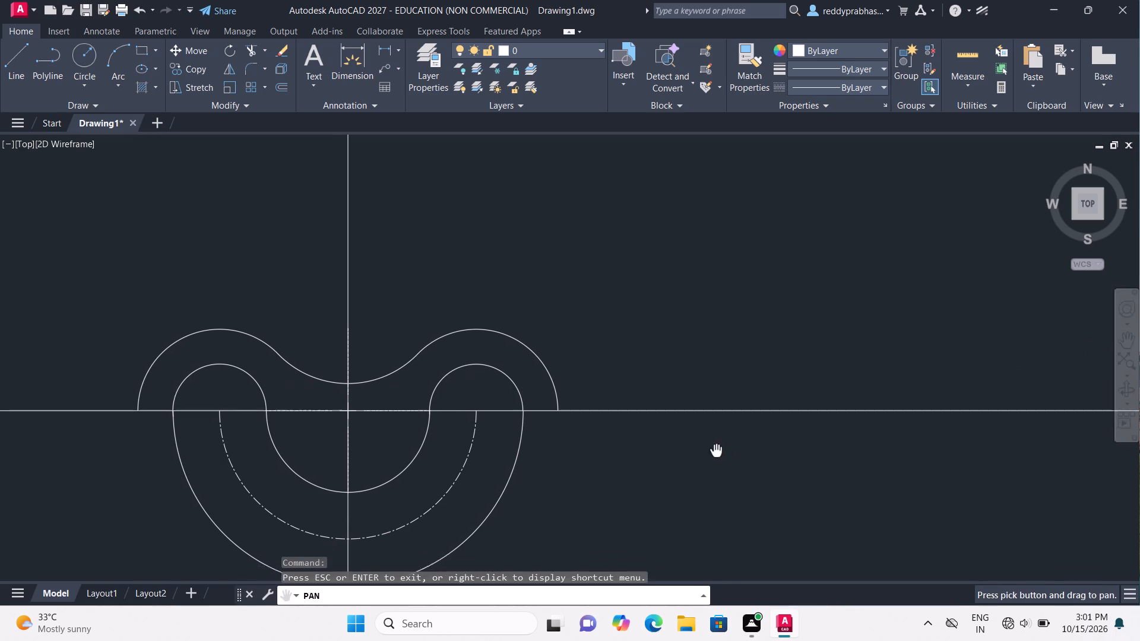
left_click_drag(720, 436, 762, 393)
left_click_drag(774, 387, 828, 375)
left_click_drag(834, 373, 884, 347)
left_click_drag(738, 452, 730, 437)
left_click_drag(729, 434, 723, 455)
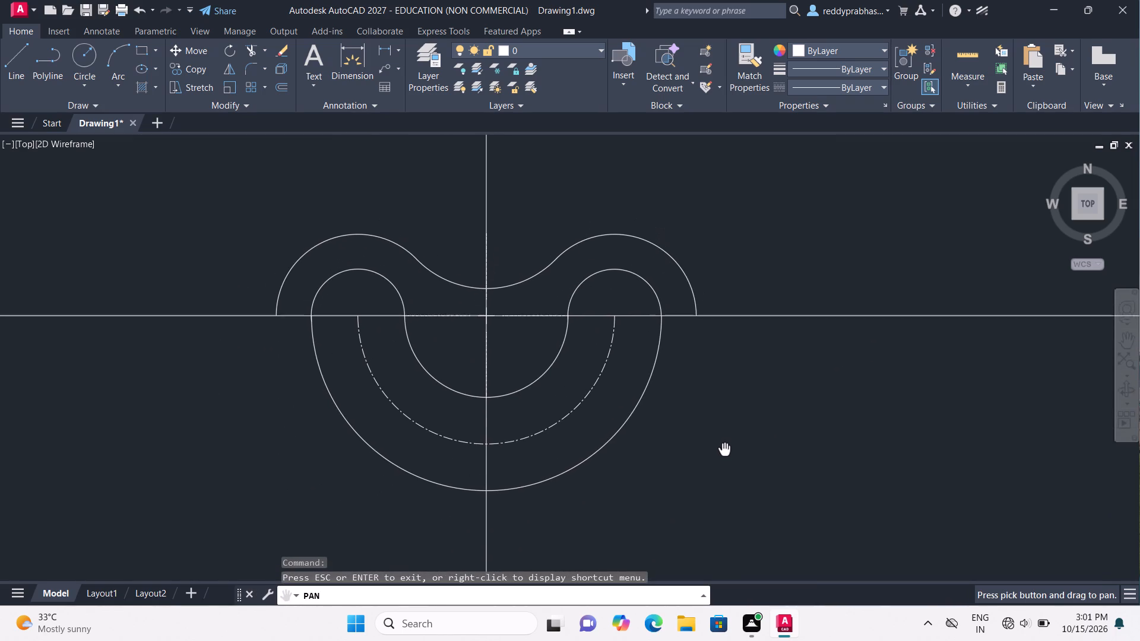
left_click_drag(723, 455, 719, 470)
left_click_drag(718, 474, 709, 527)
key("Escape")
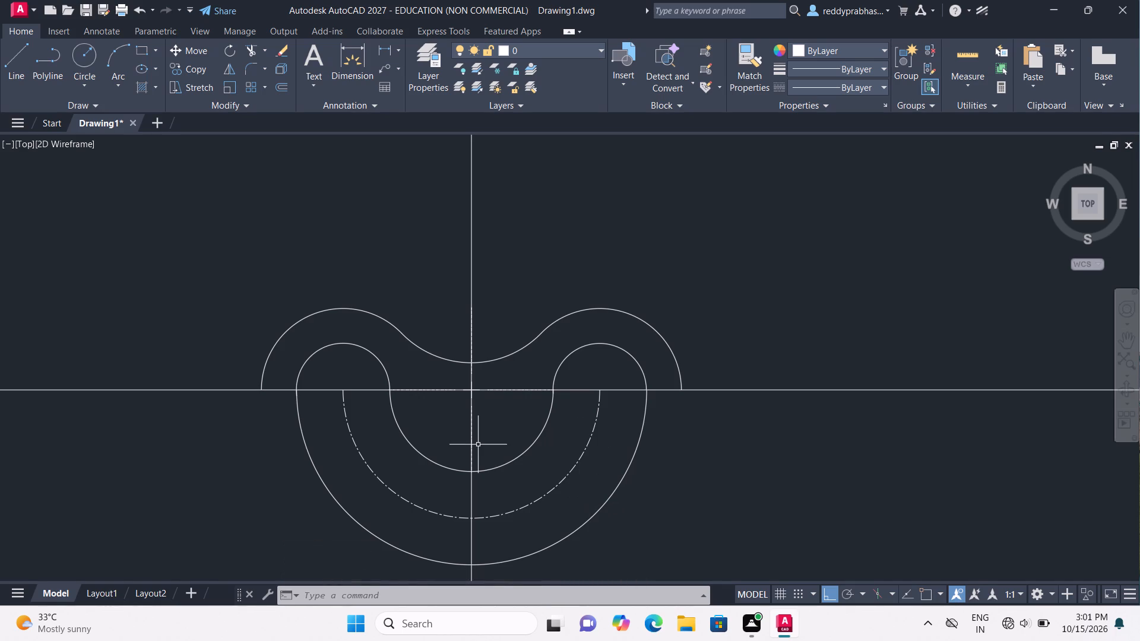
type("off")
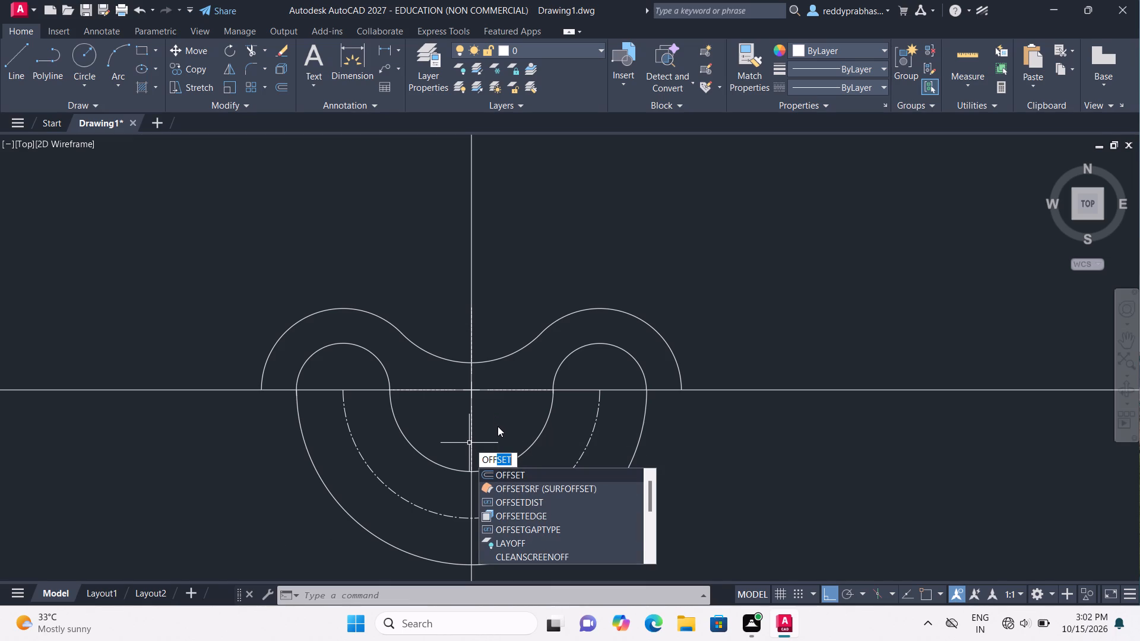
left_click(543, 469)
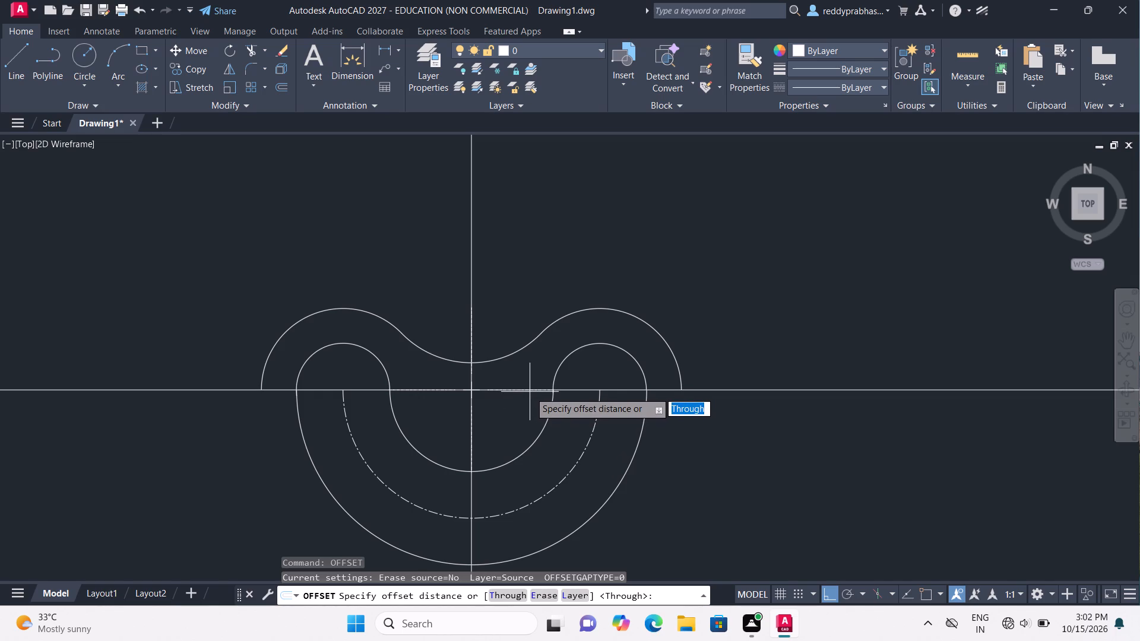
type("48")
key("Return")
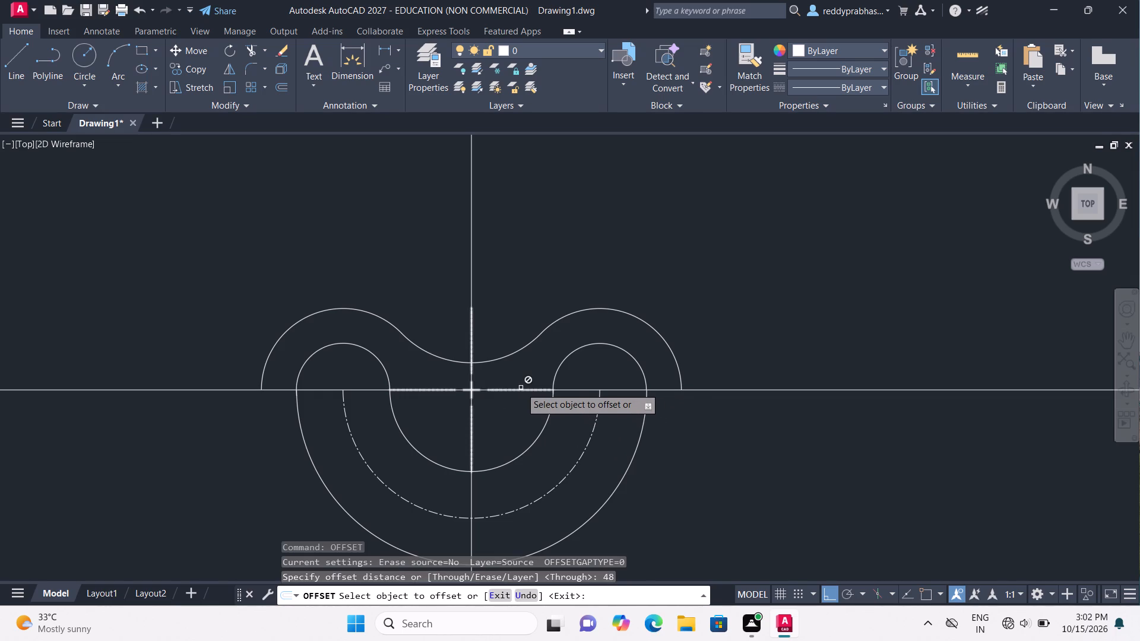
left_click(521, 388)
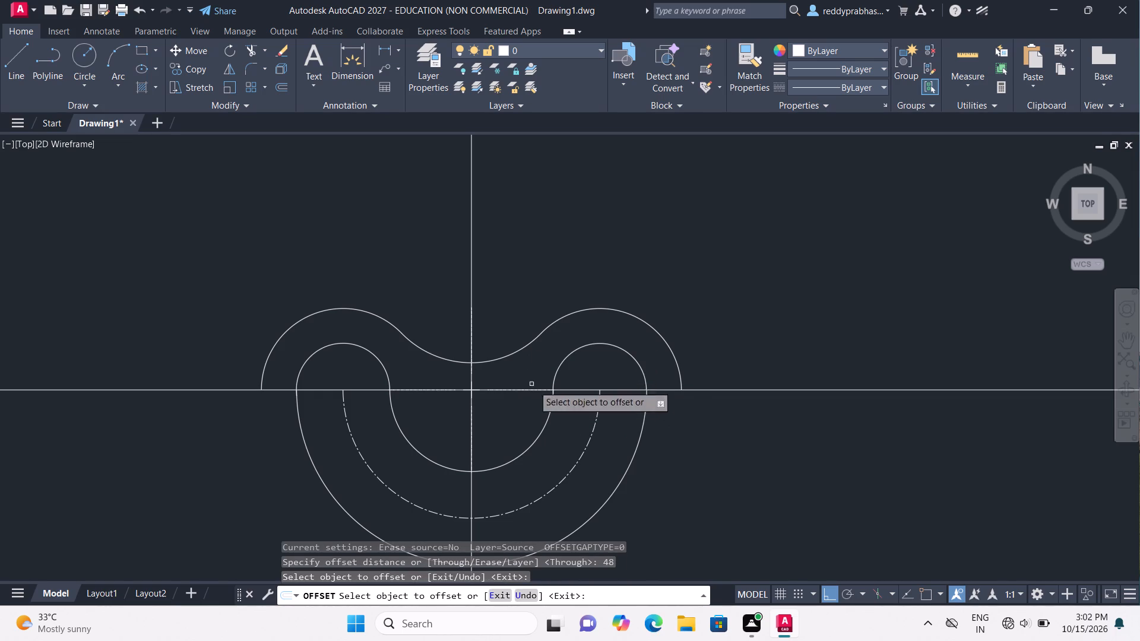
left_click(715, 389)
left_click(715, 360)
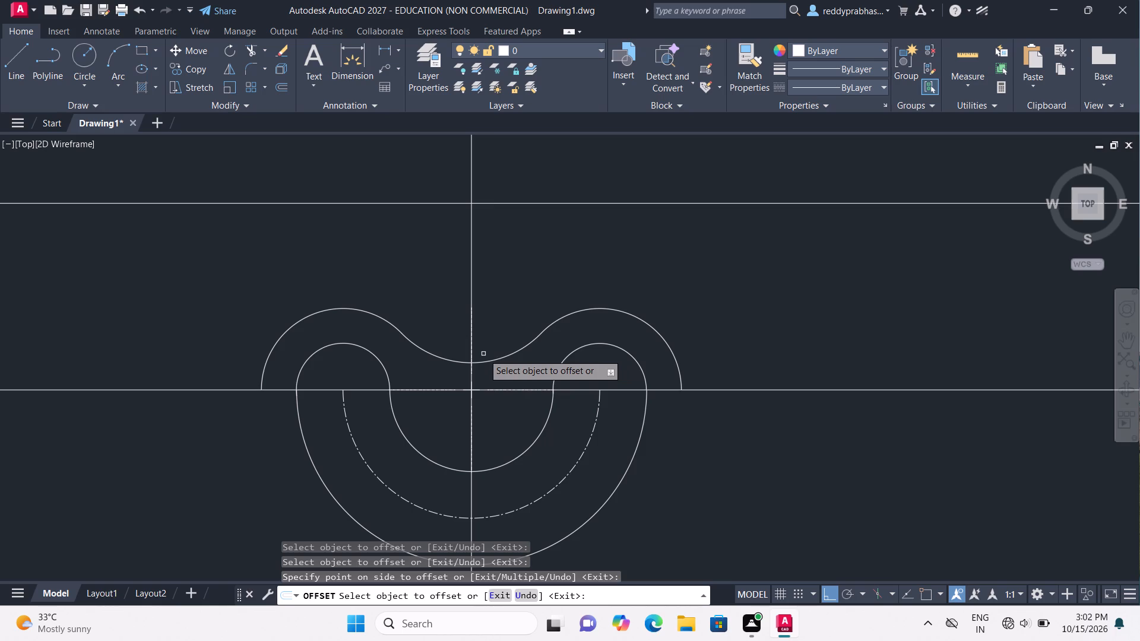
key("Escape")
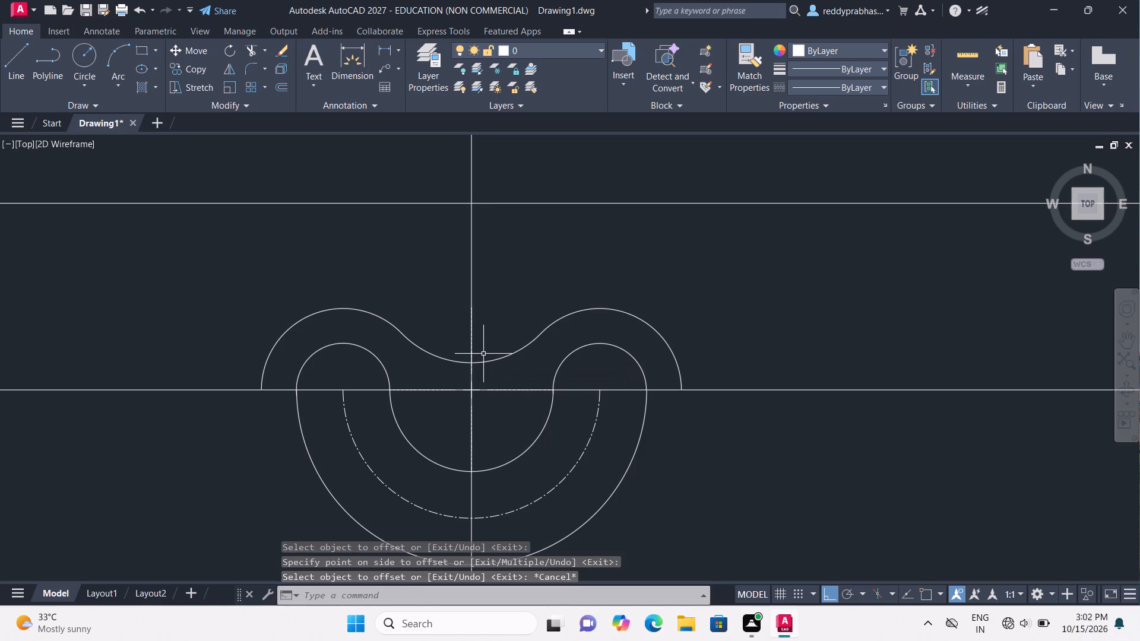
Offset the vertical construction line 38 mm to both its right and left sides.
left_click(1123, 333)
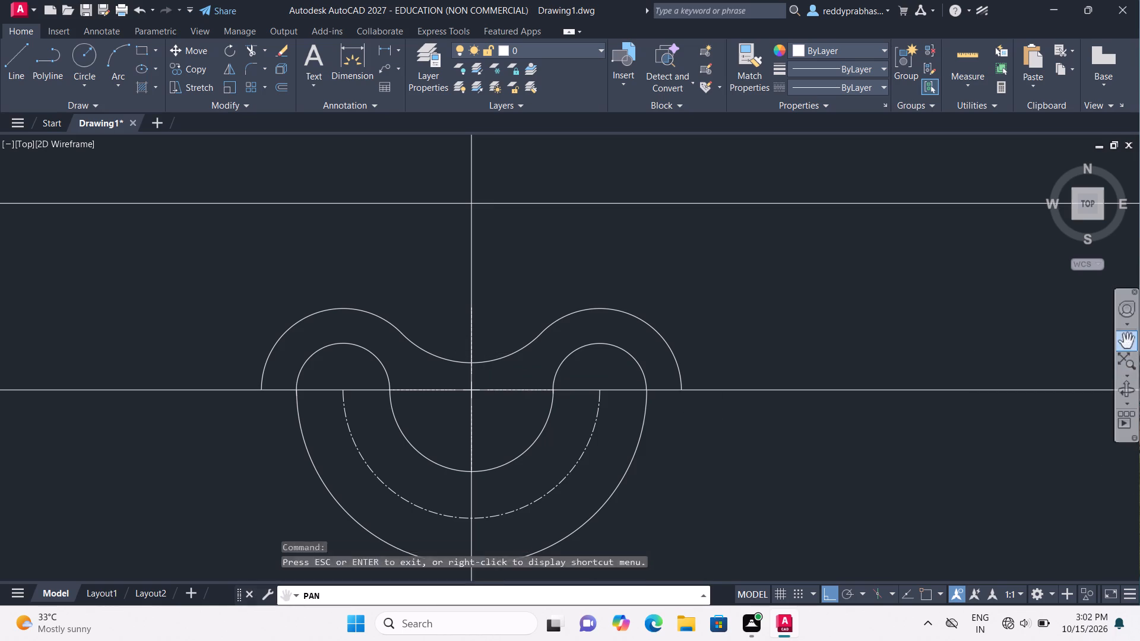
left_click_drag(707, 250, 657, 407)
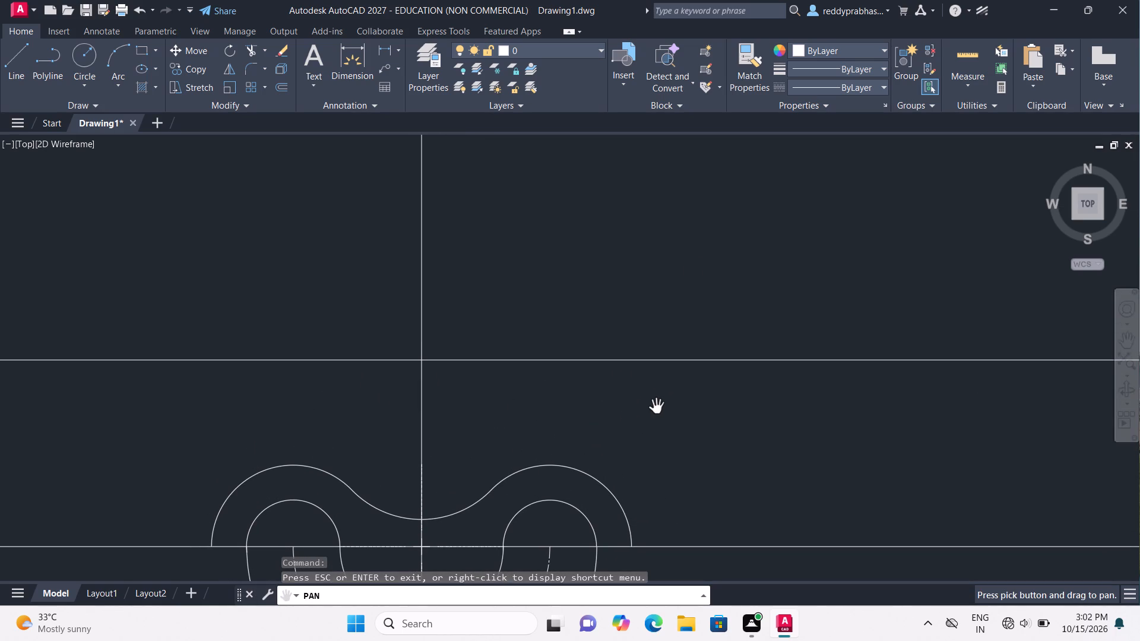
key("Escape")
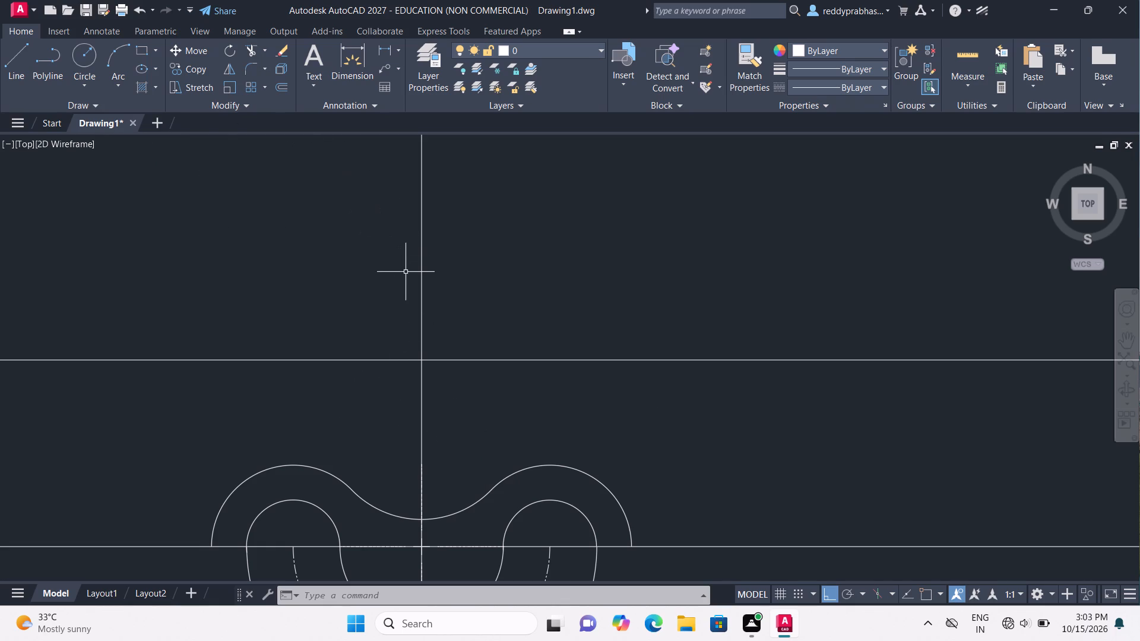
key("o")
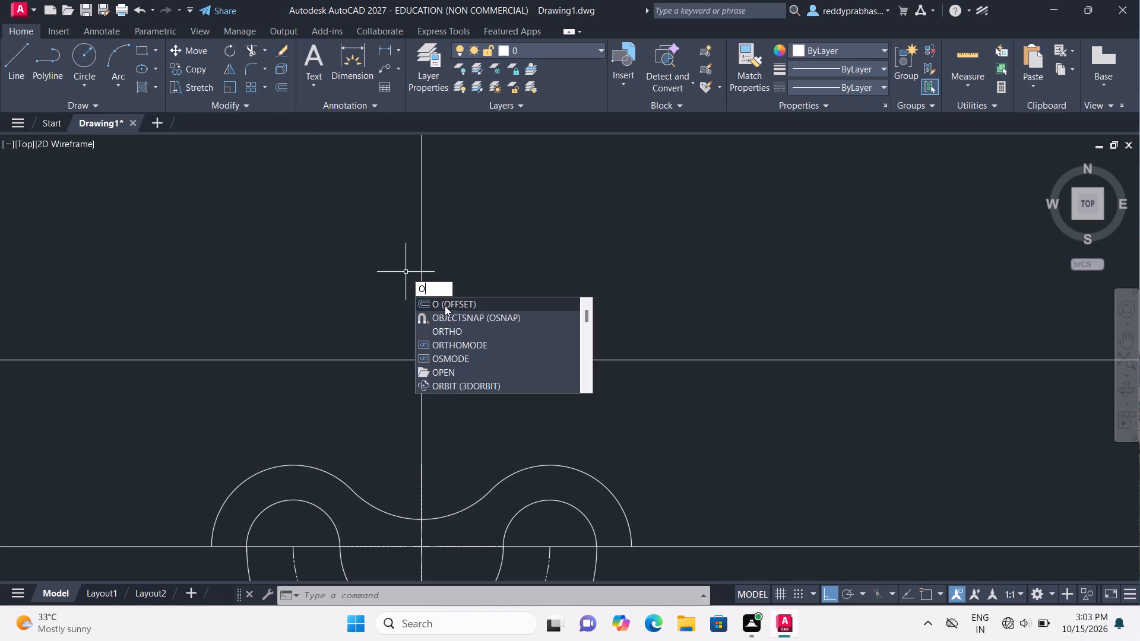
left_click(445, 306)
type("38")
key("Return")
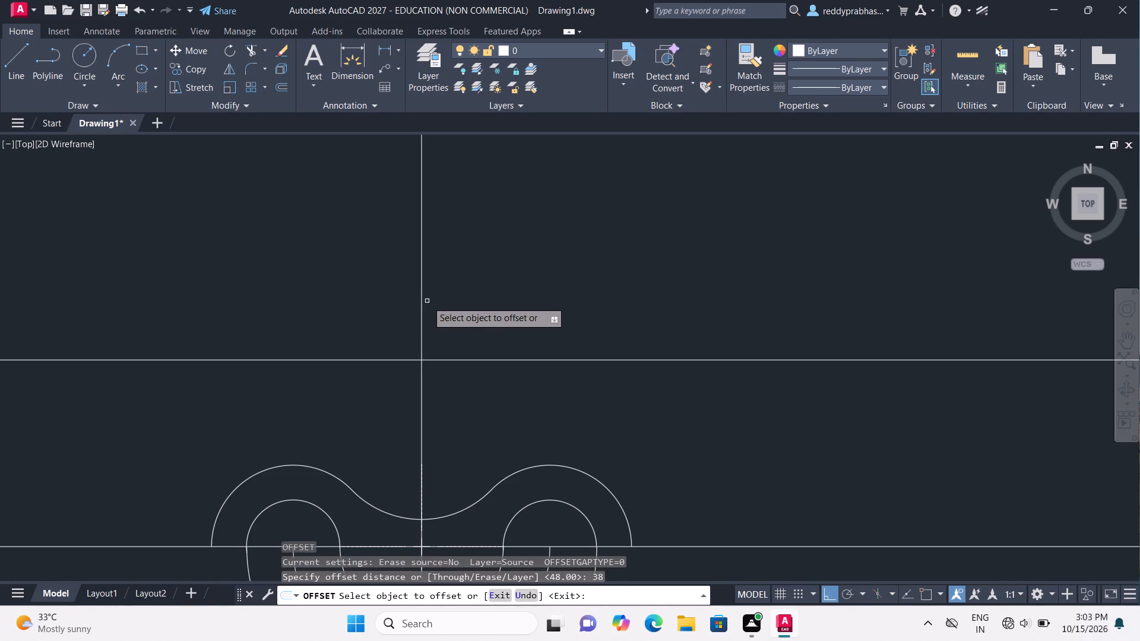
left_click(422, 303)
left_click(425, 305)
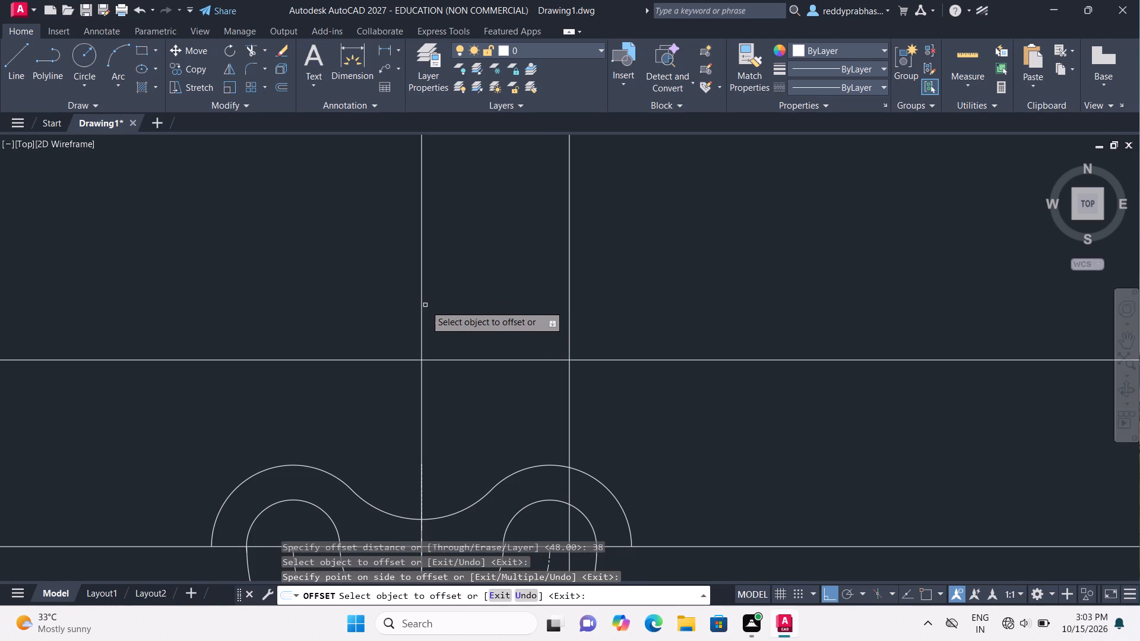
left_click(422, 306)
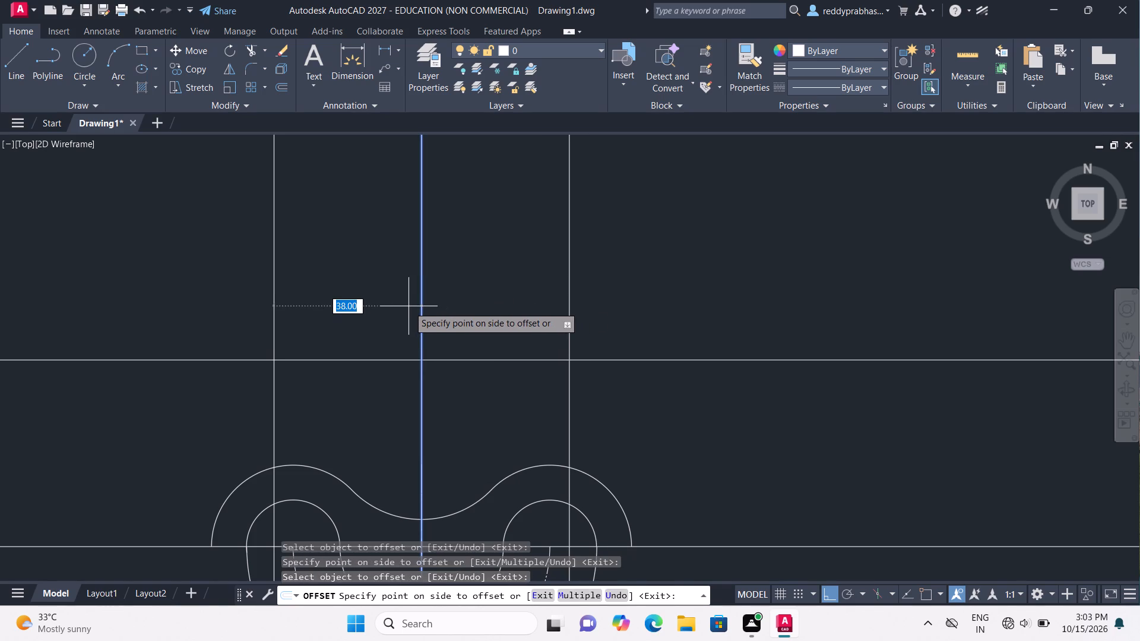
left_click(408, 306)
scroll(497, 340, "down", 1)
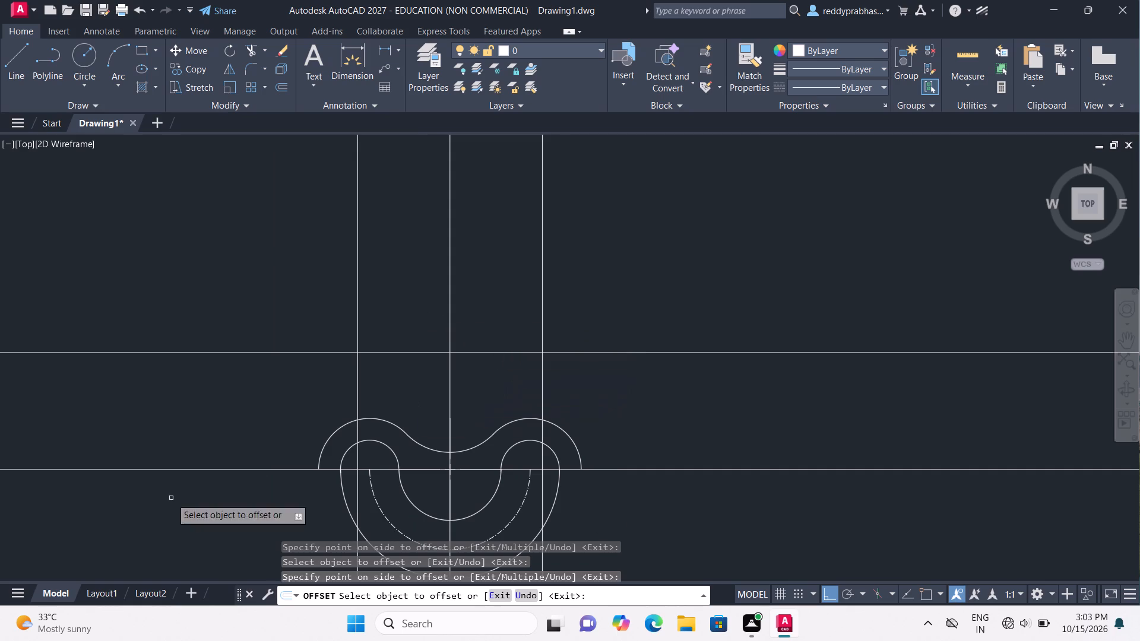
key("Escape")
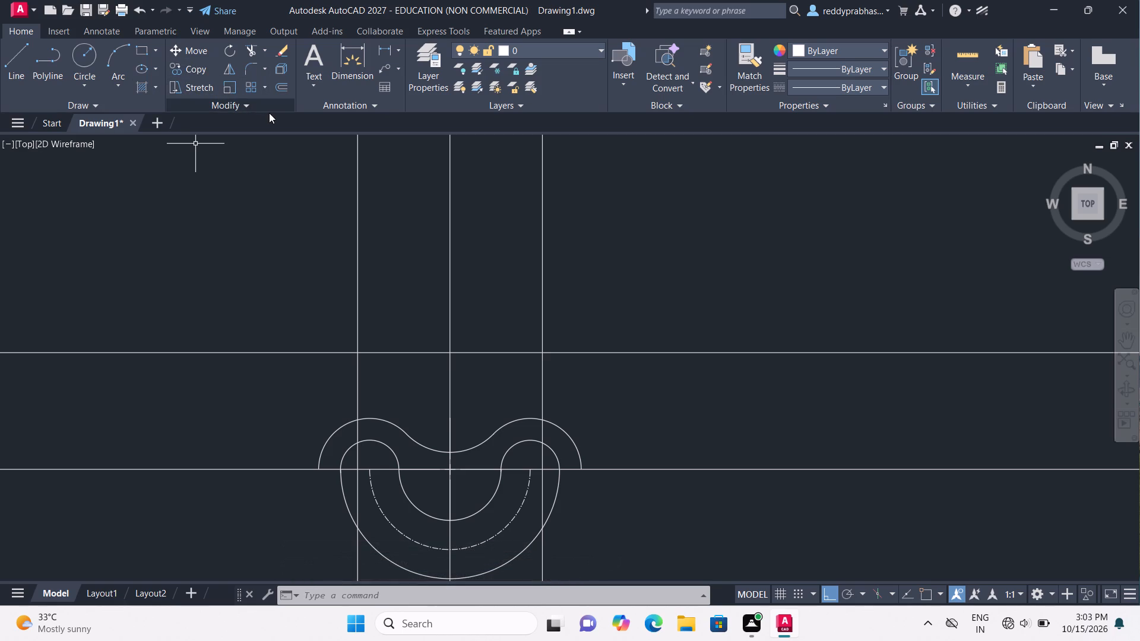
Erase the dash-dot vertical centreline that nearly coincides with the middle vertical construction line.
scroll(492, 581, "up", 1)
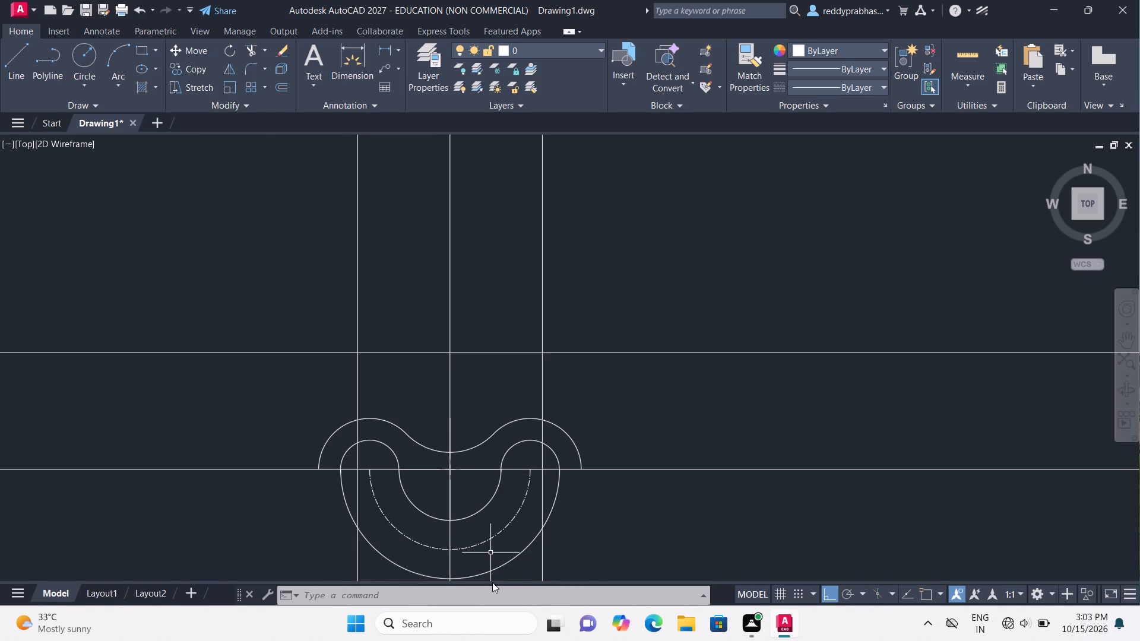
scroll(492, 582, "up", 1)
scroll(486, 464, "down", 2)
scroll(486, 464, "up", 7)
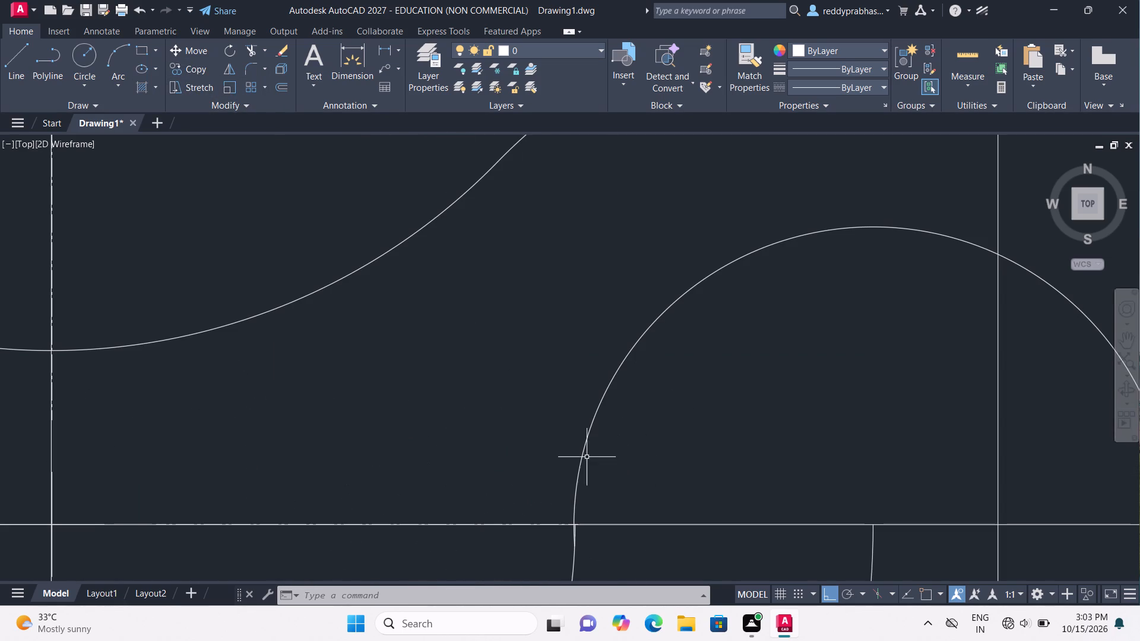
left_click(1124, 338)
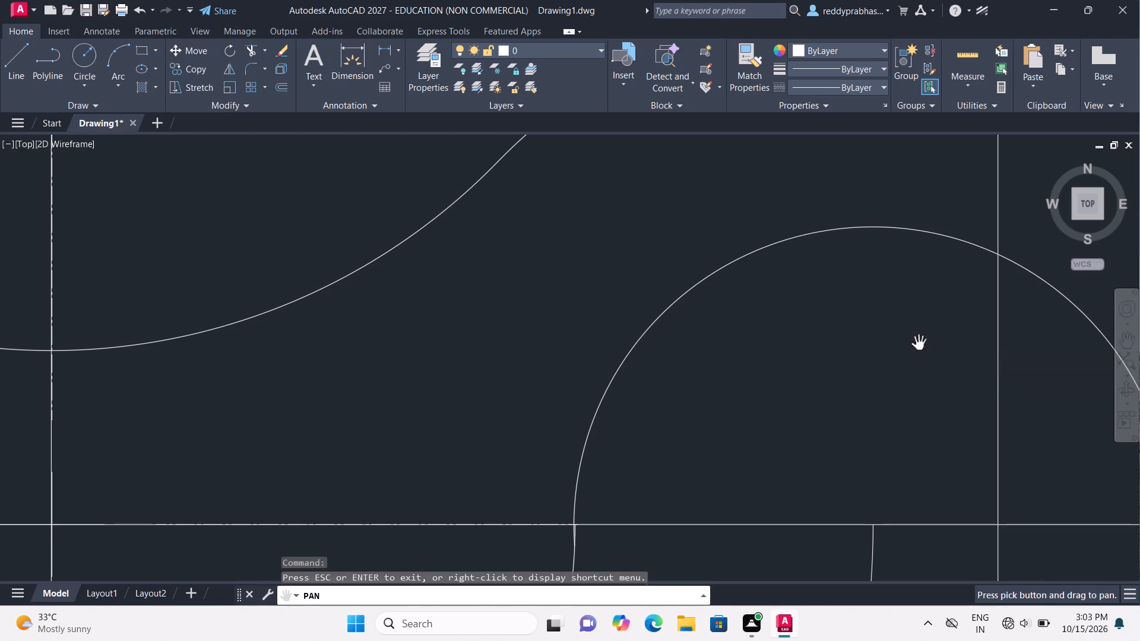
left_click_drag(440, 357, 661, 358)
scroll(599, 364, "up", 2)
left_click_drag(108, 335, 663, 364)
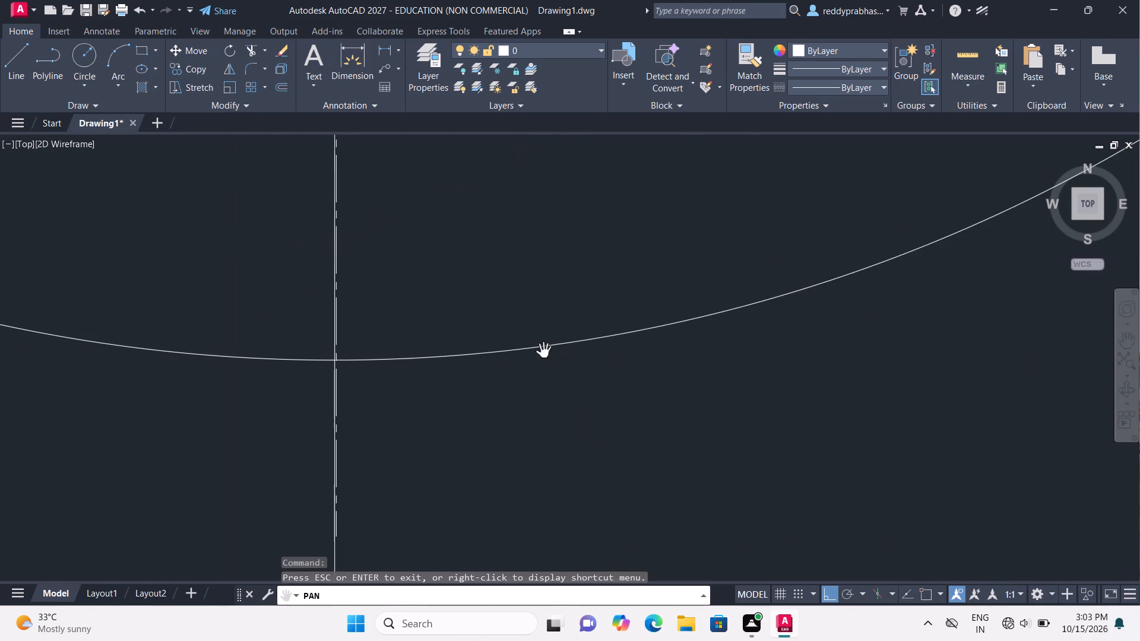
left_click_drag(546, 355, 626, 360)
scroll(611, 371, "up", 2)
left_click_drag(150, 344, 319, 356)
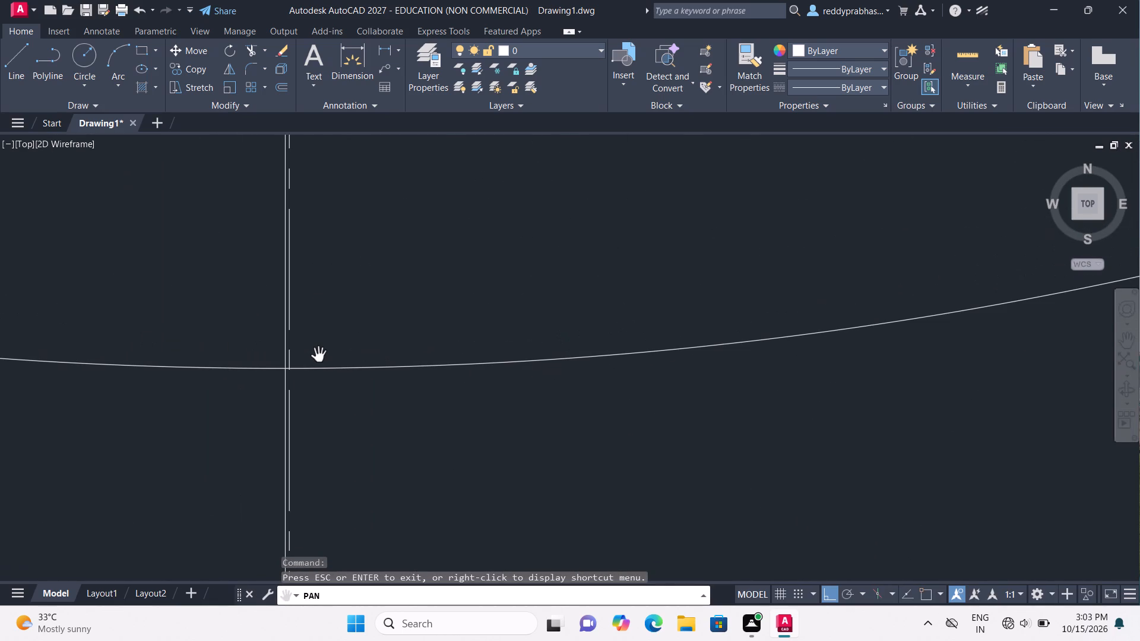
key("Escape")
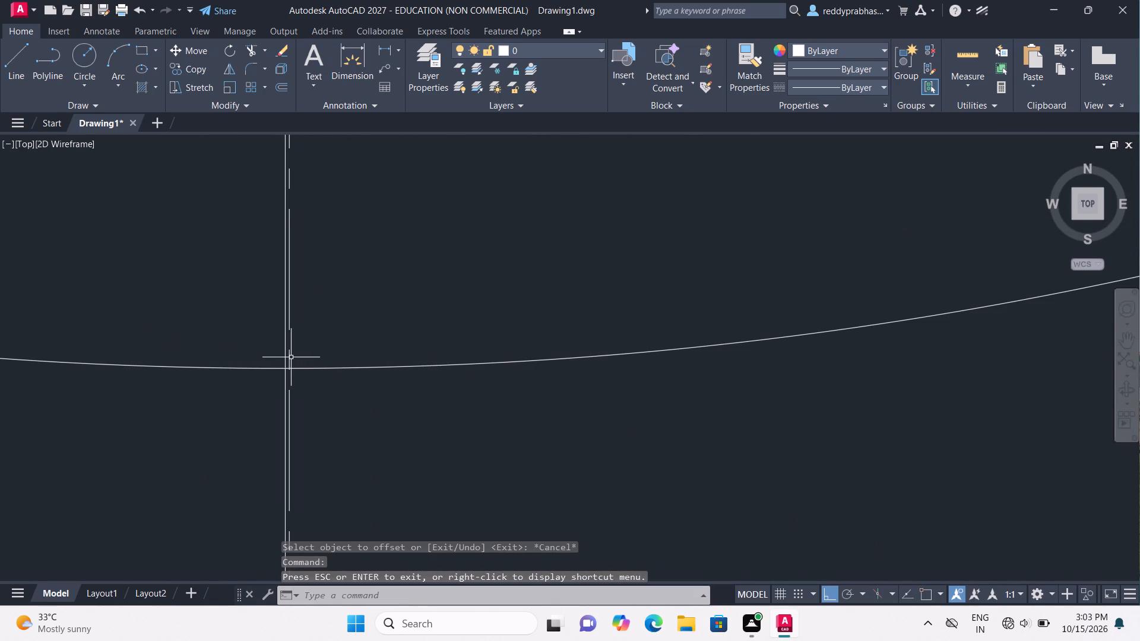
left_click(291, 357)
right_click(328, 357)
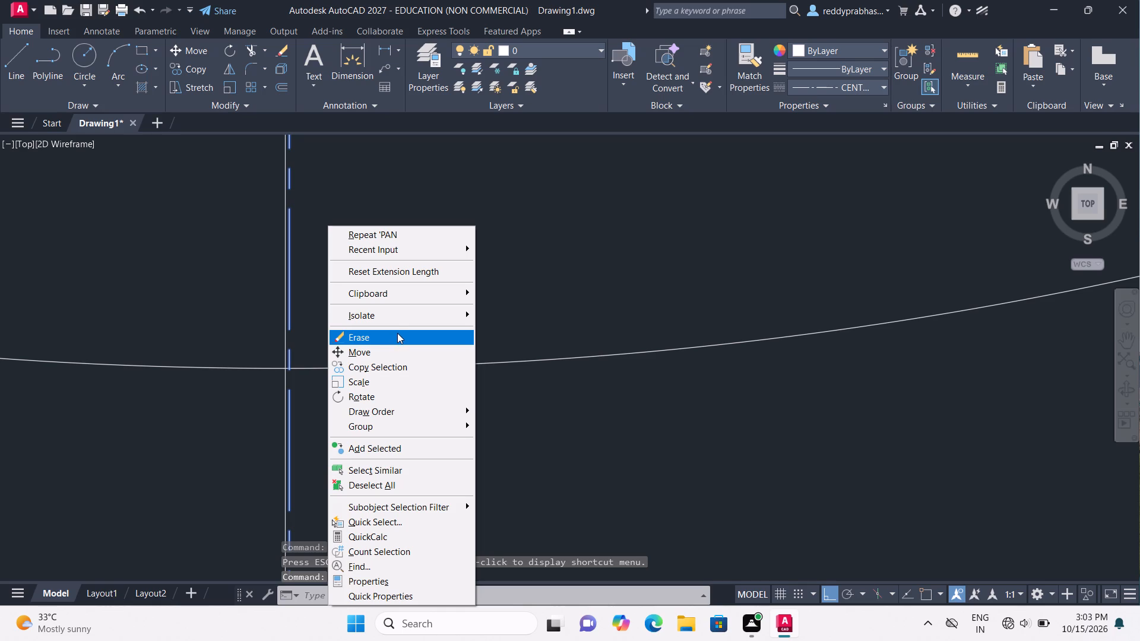
left_click(397, 333)
Trim away the portions of the three vertical construction lines above the upper horizontal construction line.
scroll(422, 332, "down", 11)
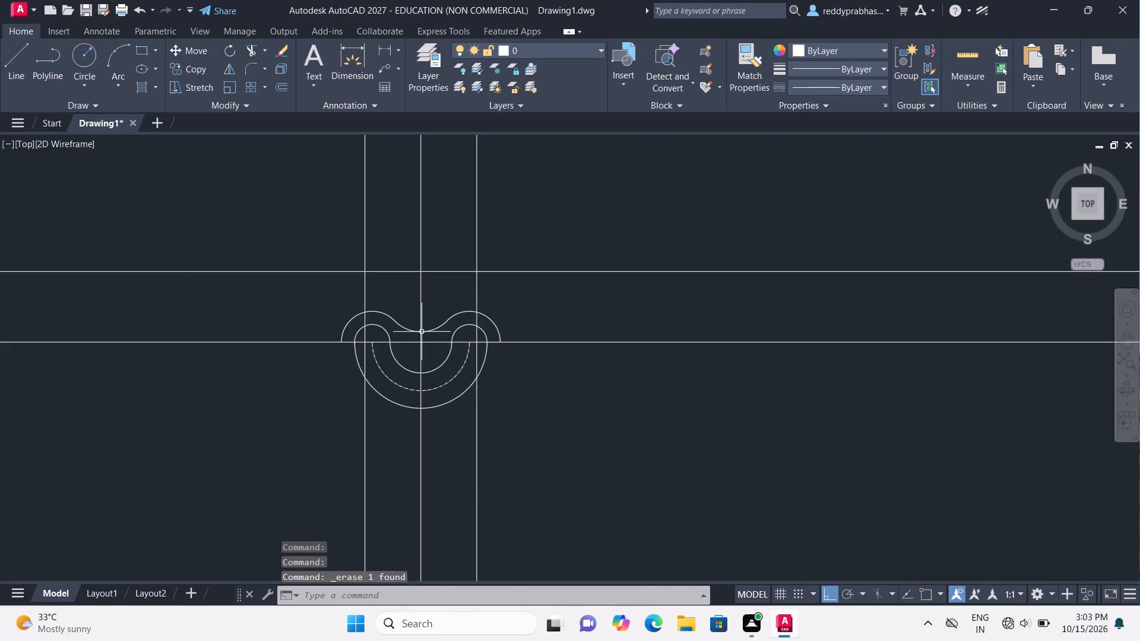
scroll(422, 332, "up", 3)
left_click(1126, 339)
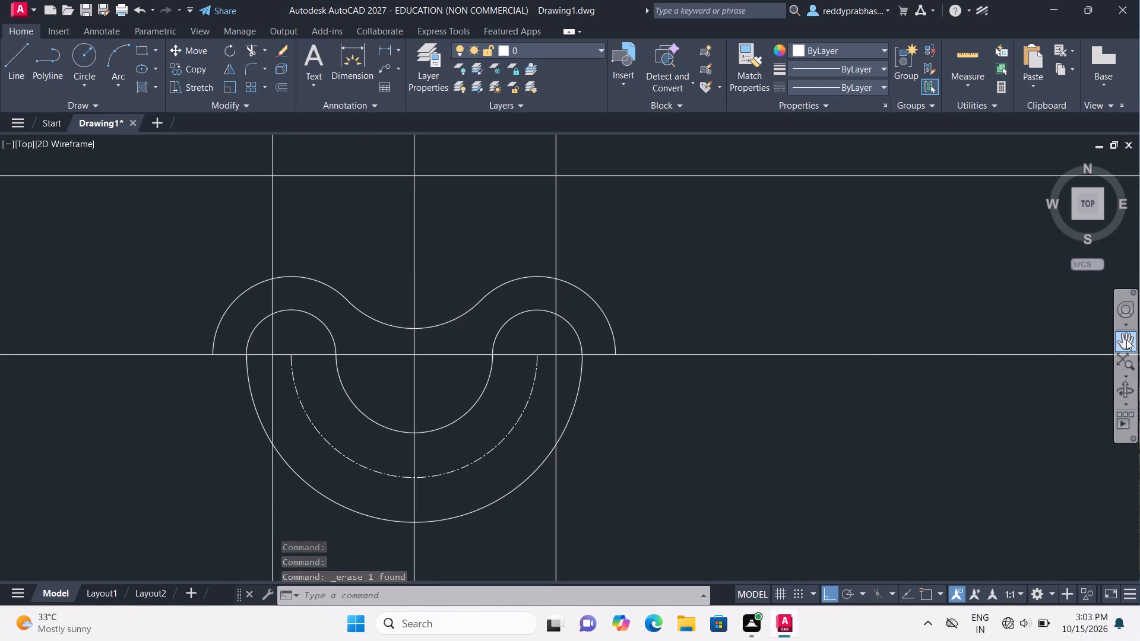
left_click_drag(502, 297, 543, 452)
left_click(542, 452)
left_click_drag(492, 372, 490, 517)
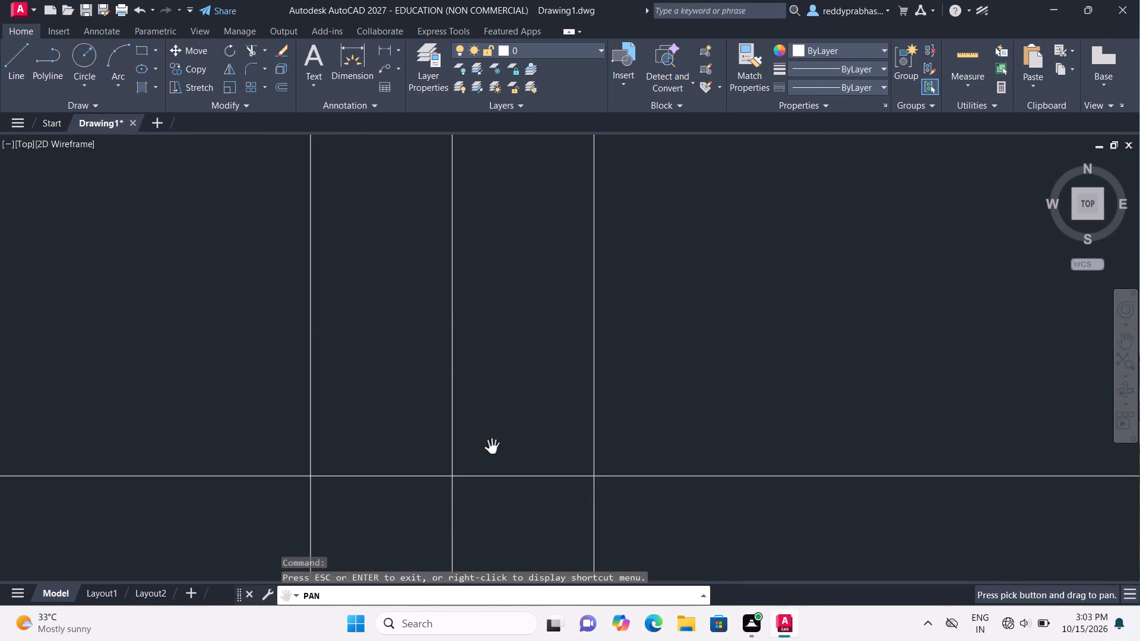
left_click_drag(492, 449, 484, 421)
left_click(484, 421)
left_click_drag(493, 380, 501, 352)
key("Escape")
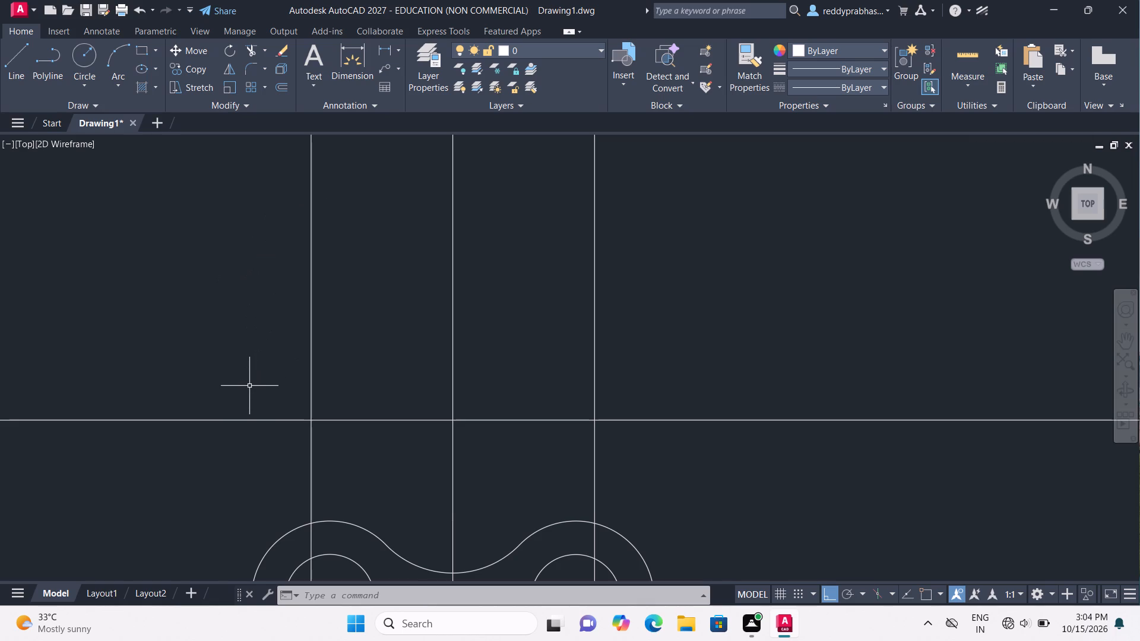
type("tr")
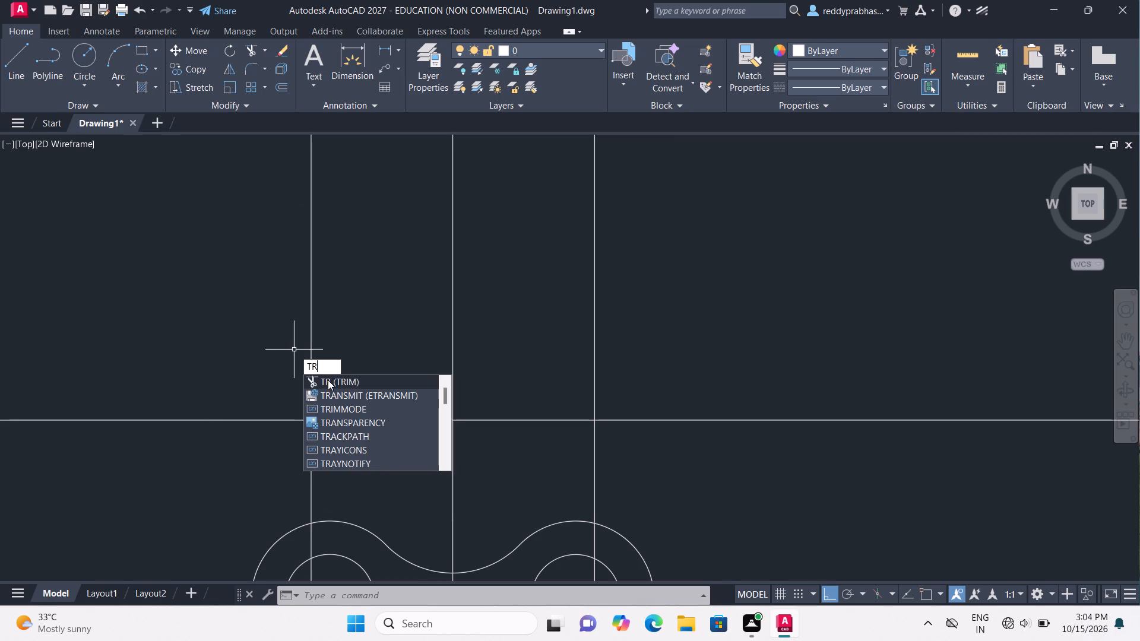
left_click(328, 380)
left_click_drag(286, 357, 658, 383)
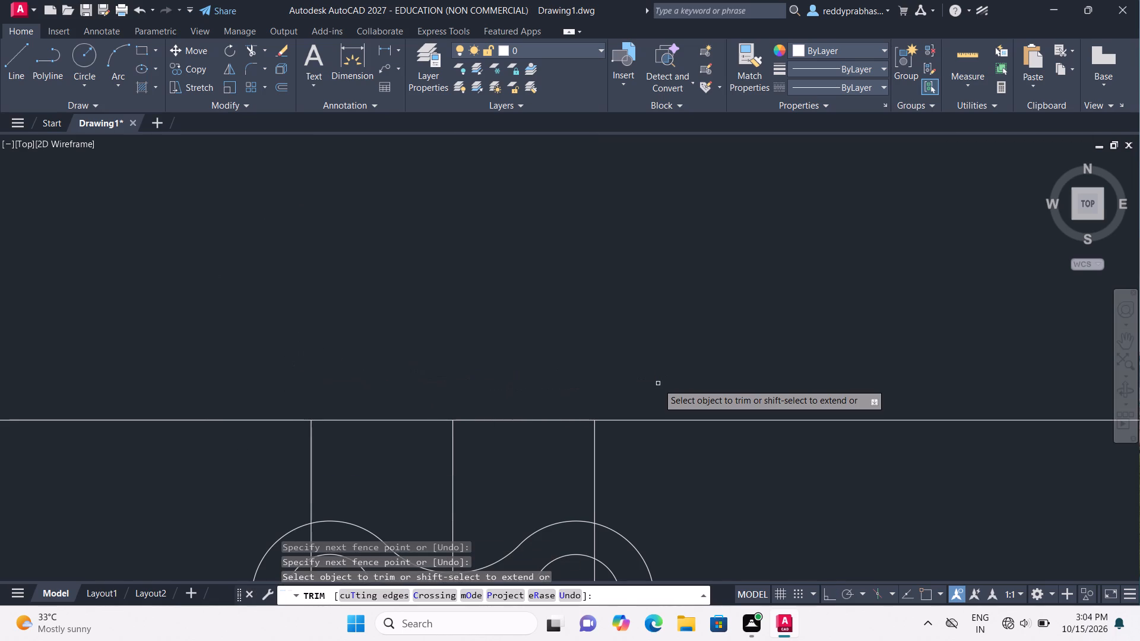
key("Escape")
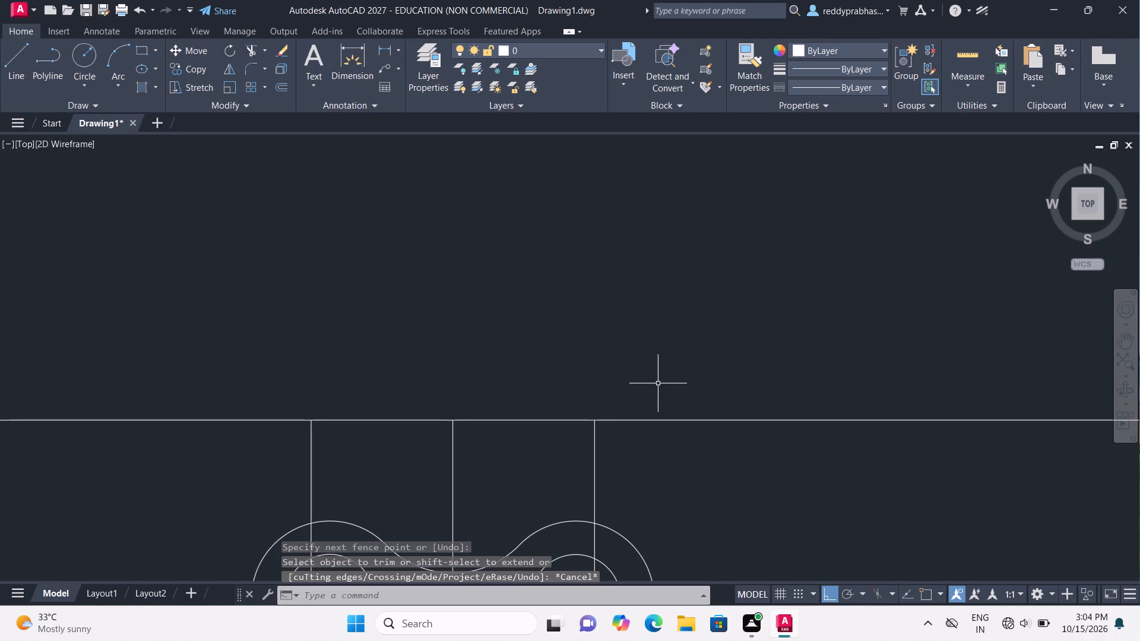
Draw an 18 mm diameter circle centred where the left vertical construction line meets the upper horizontal construction line.
scroll(658, 383, "up", 1)
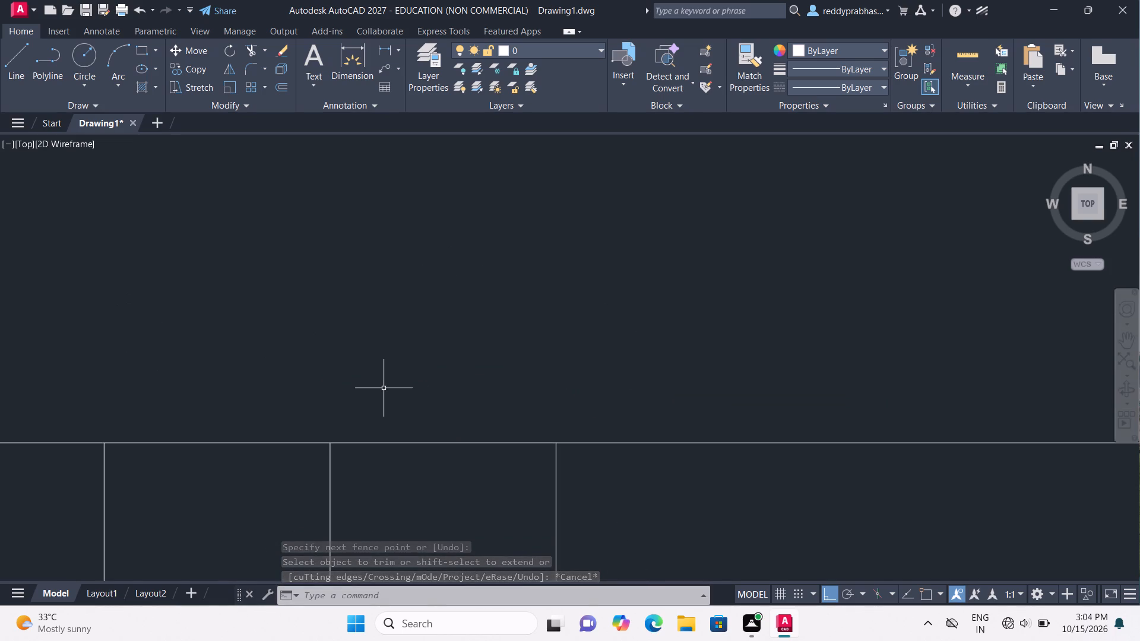
scroll(397, 386, "down", 1)
left_click(87, 75)
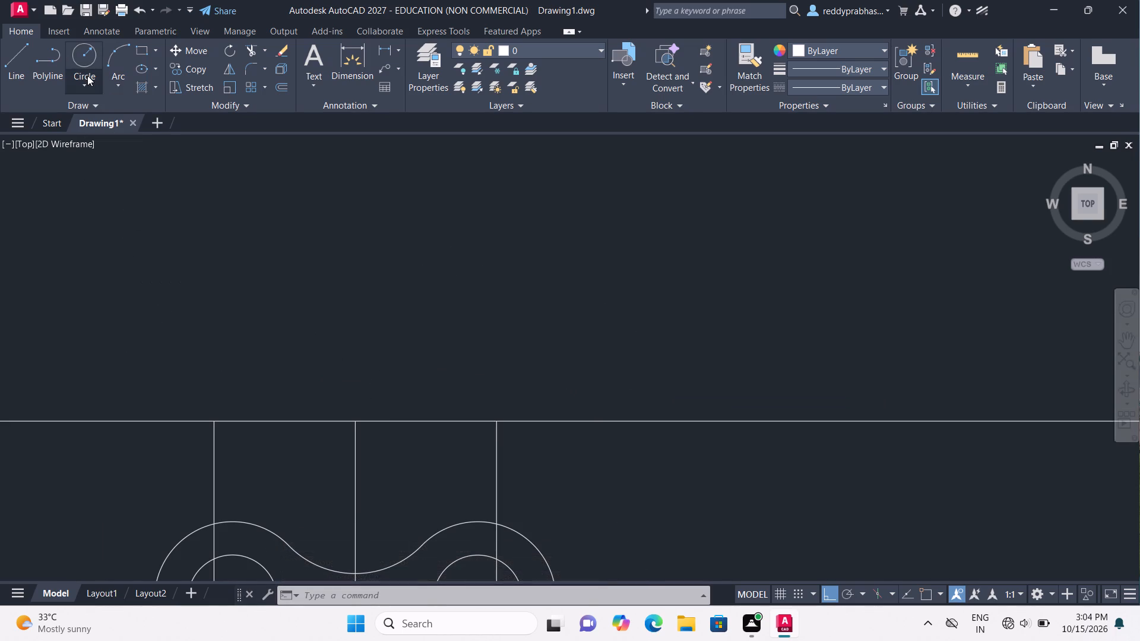
left_click(82, 134)
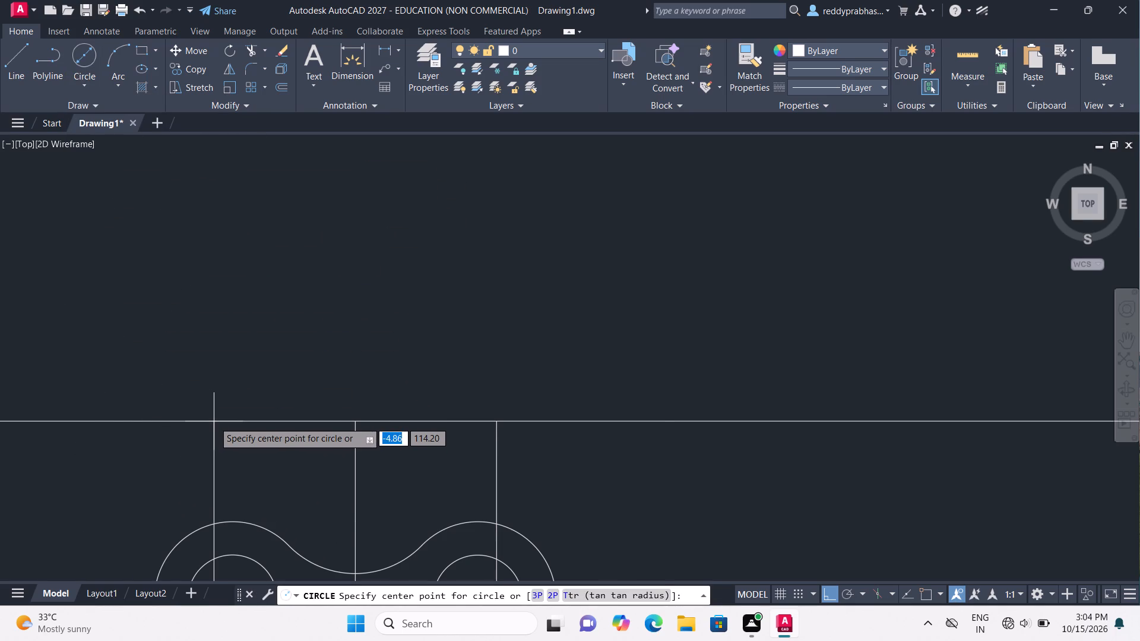
scroll(214, 421, "up", 5)
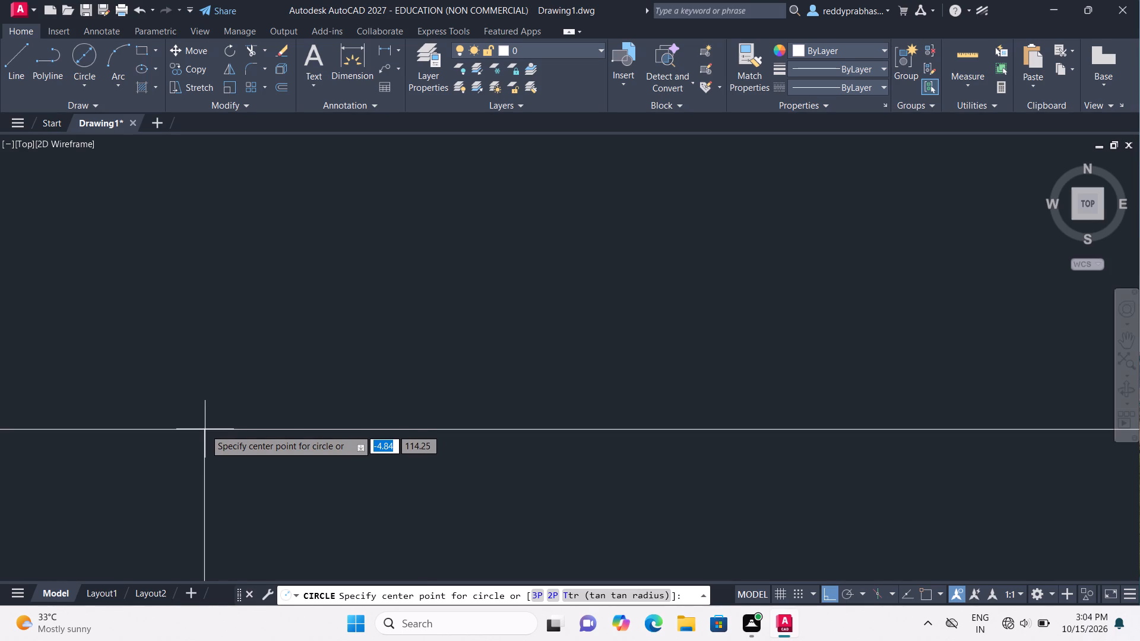
left_click(205, 429)
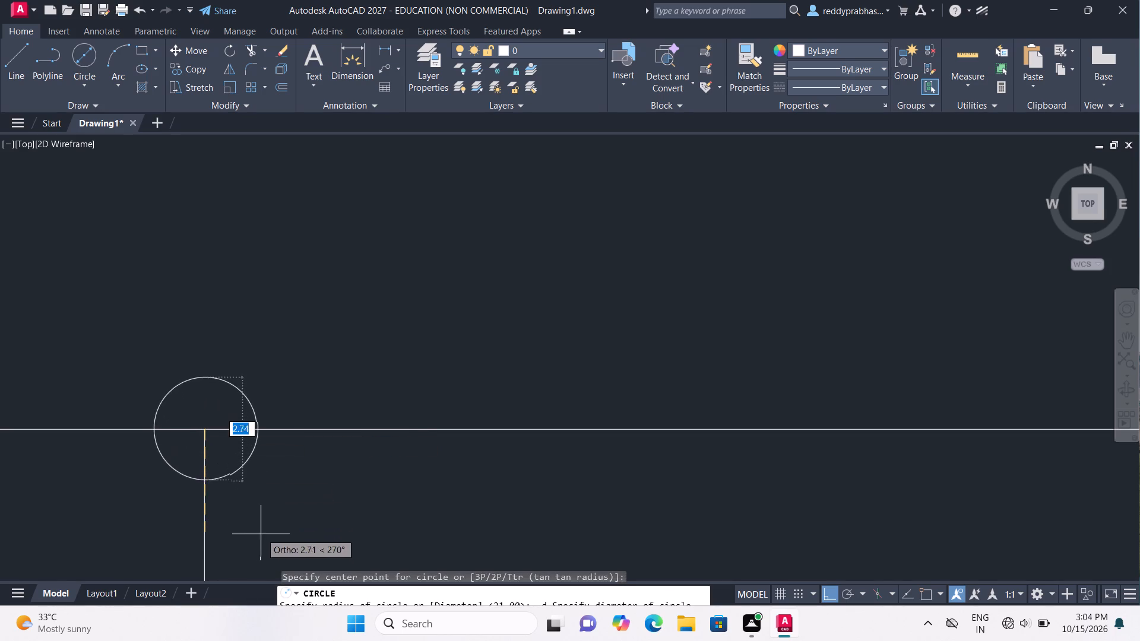
type("18")
key("Return")
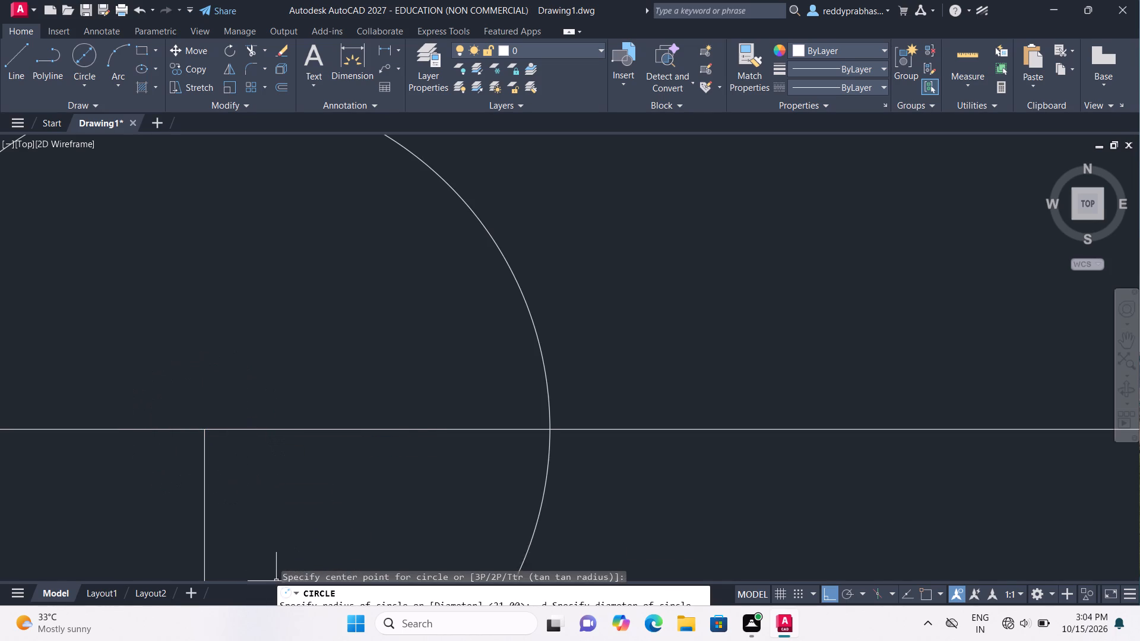
Draw a concentric circle of 16 mm radius around the 18 mm circle at the left construction-line intersection.
scroll(276, 581, "down", 3)
scroll(456, 449, "down", 1)
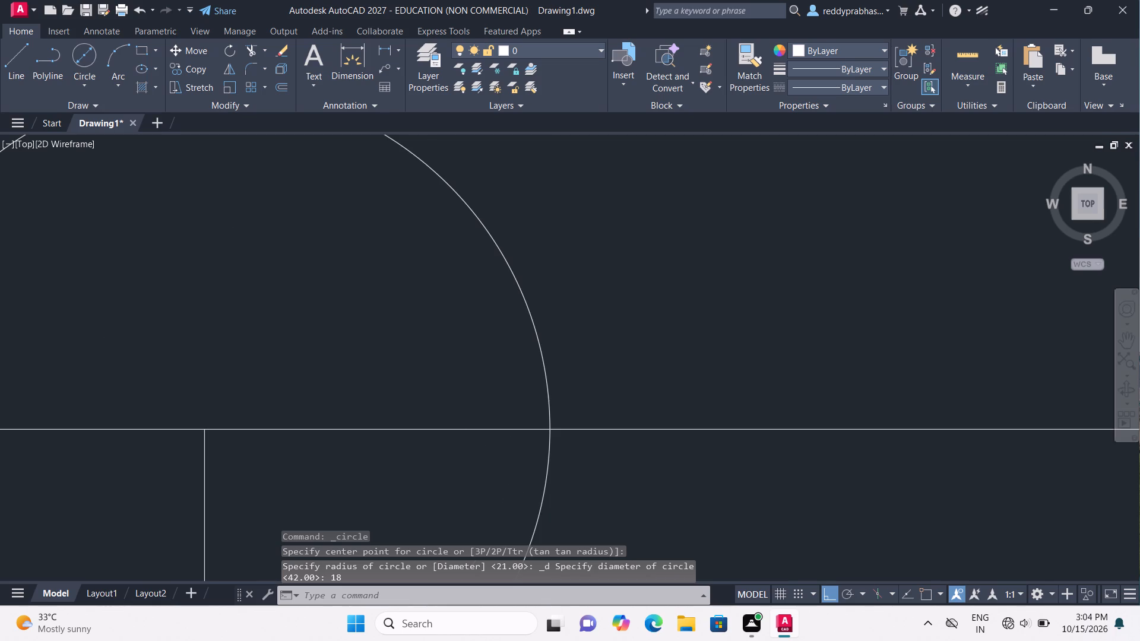
scroll(456, 449, "down", 3)
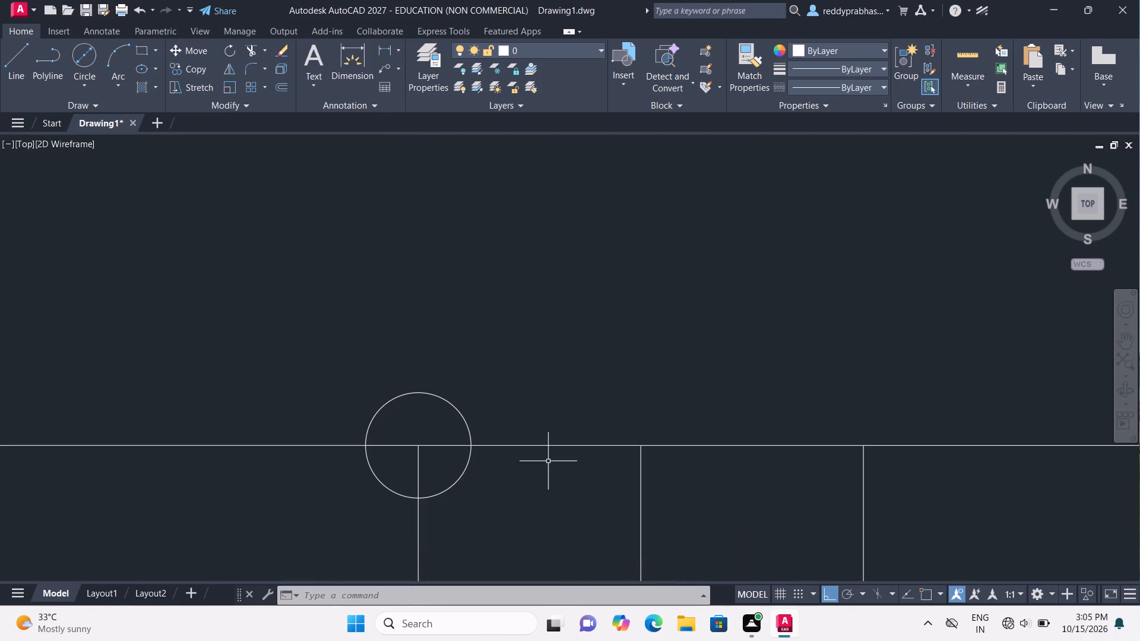
left_click(1126, 340)
left_click_drag(864, 304, 663, 304)
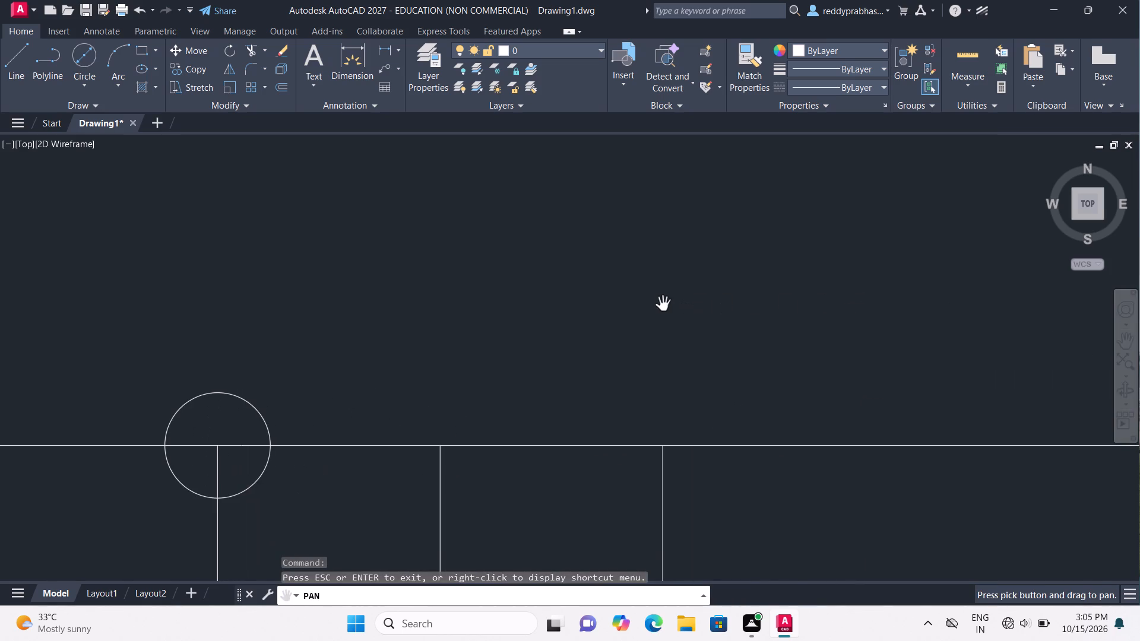
key("Escape")
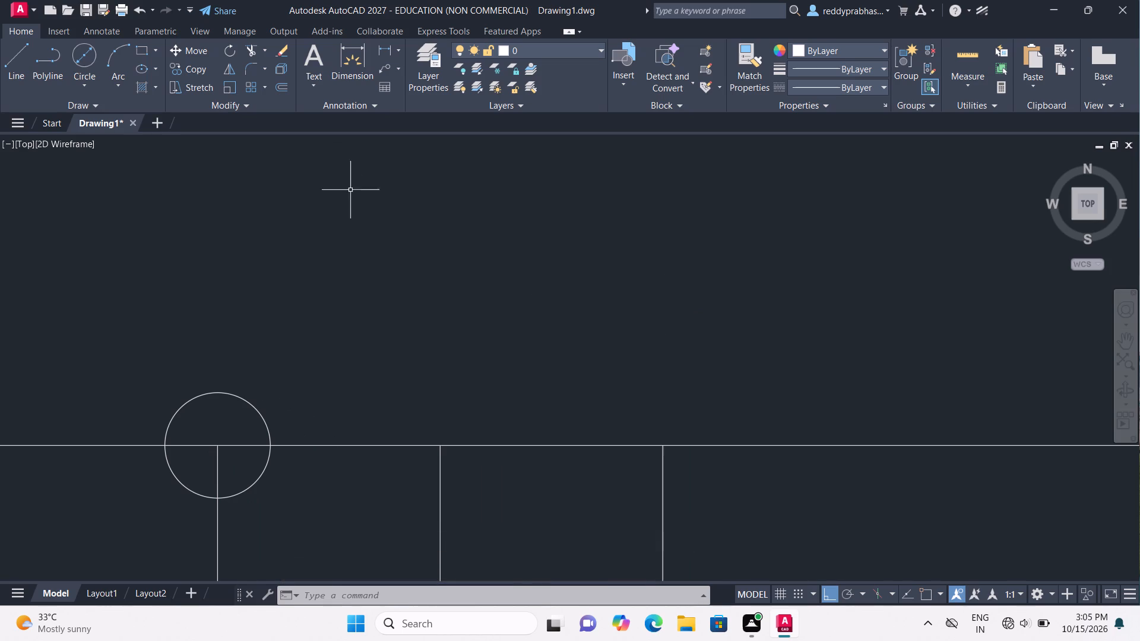
scroll(191, 442, "up", 3)
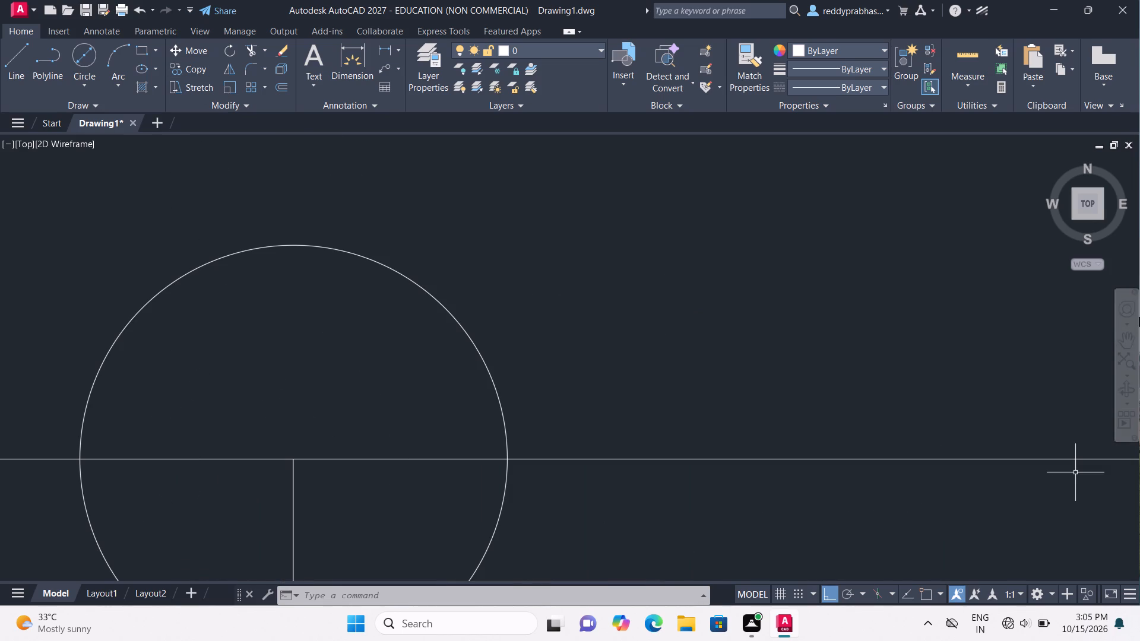
left_click(1129, 347)
left_click_drag(536, 429, 678, 380)
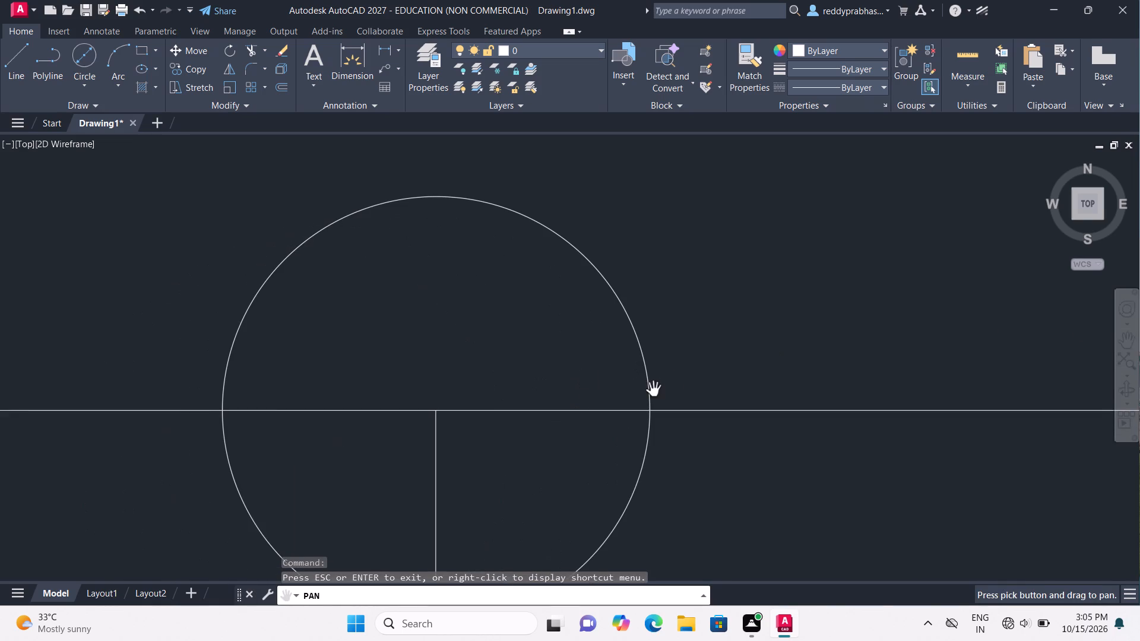
key("Escape")
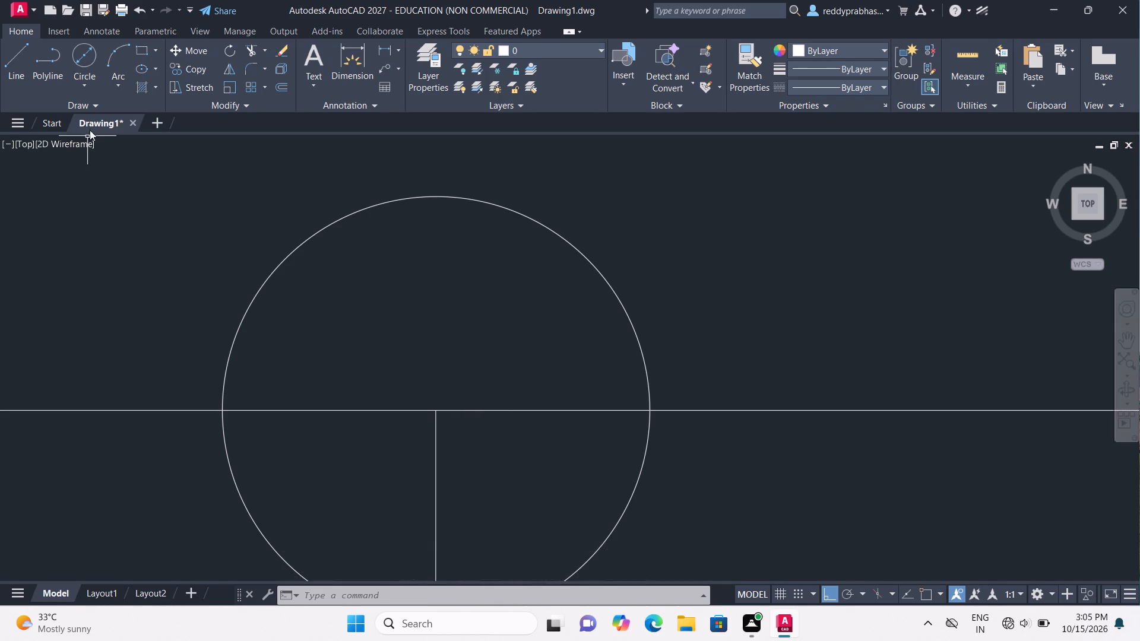
left_click(82, 82)
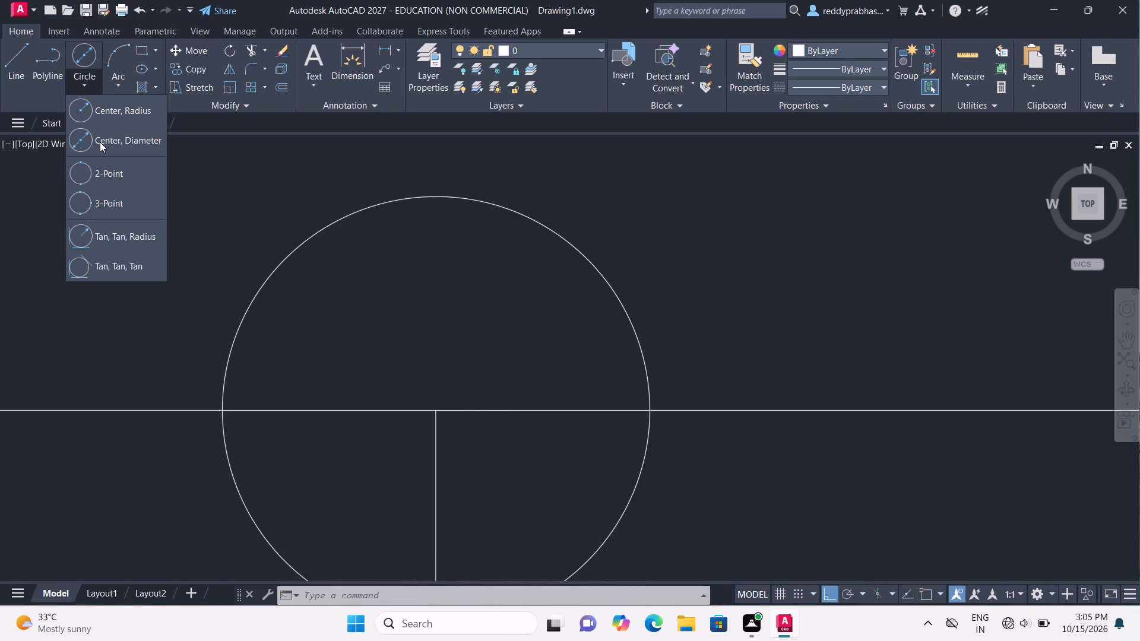
left_click(131, 110)
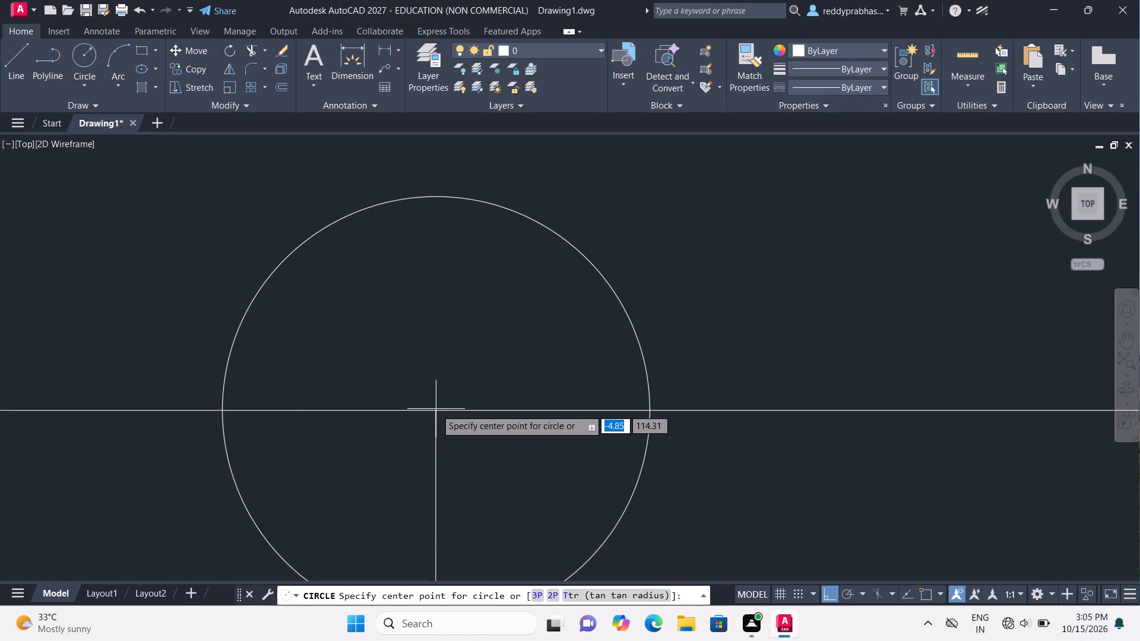
left_click(435, 411)
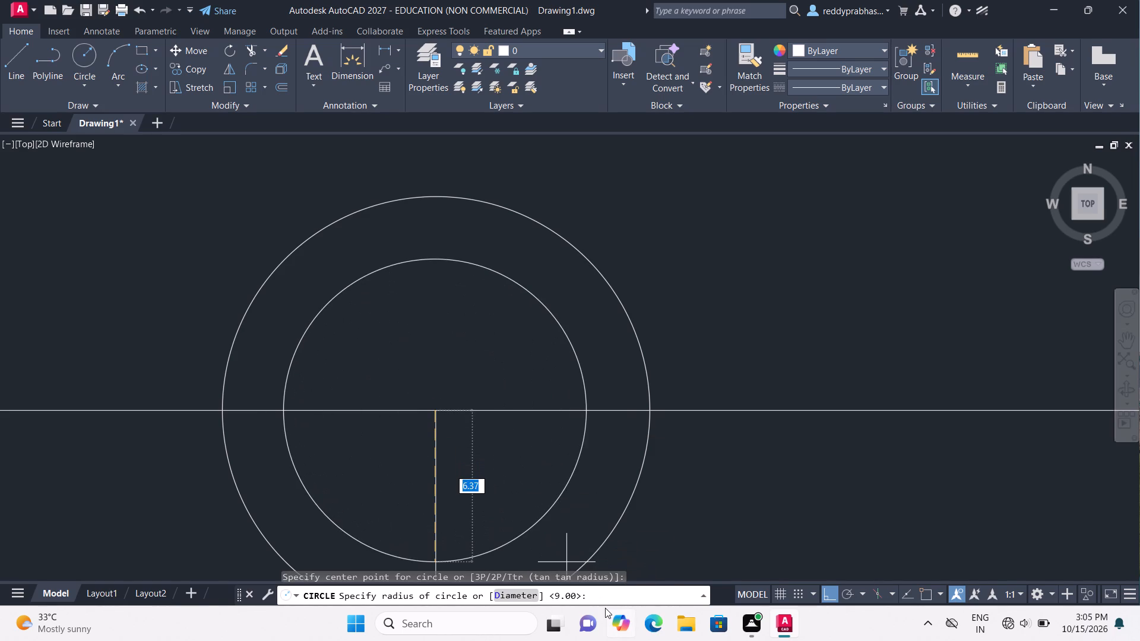
type("16")
key("Return")
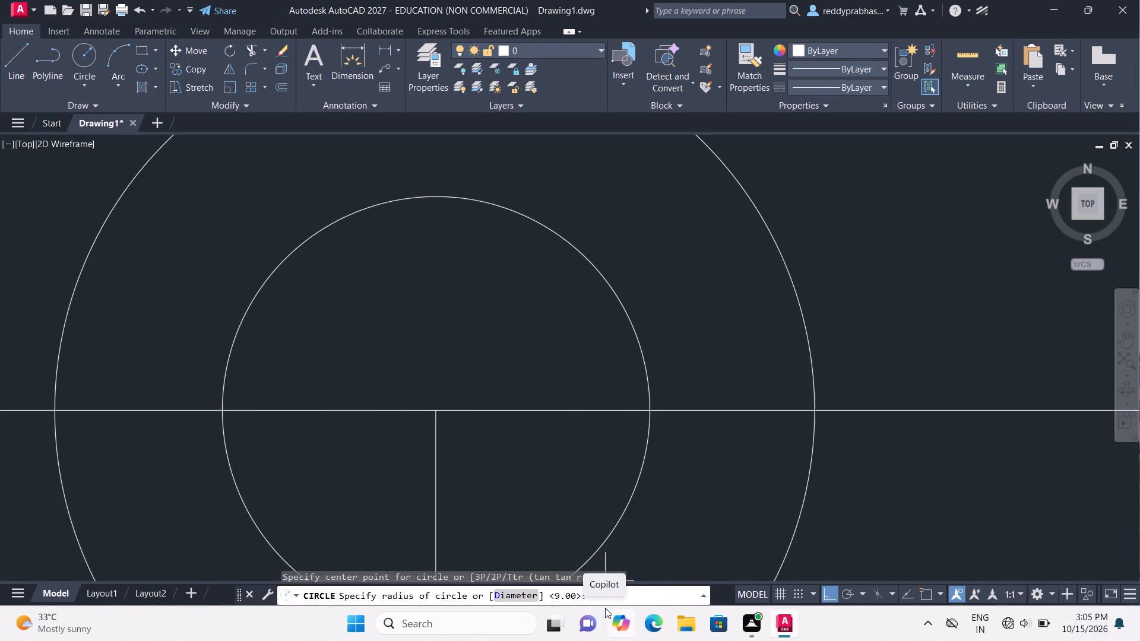
Draw an 18 mm diameter circle centred where the right vertical construction line meets the upper horizontal construction line.
scroll(578, 487, "down", 2)
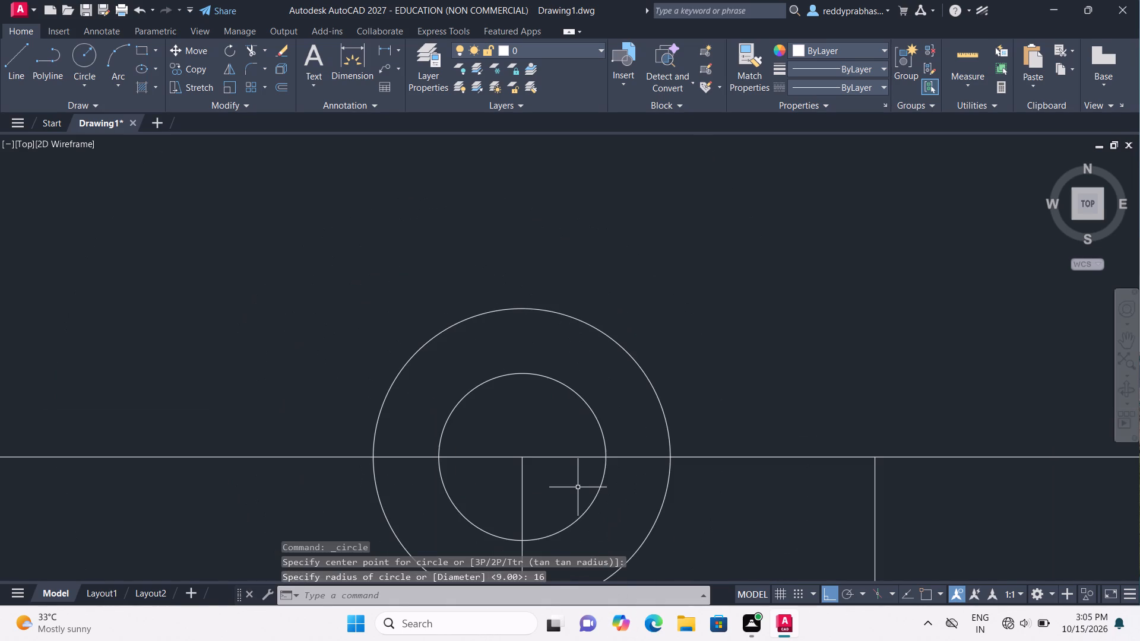
scroll(578, 487, "down", 1)
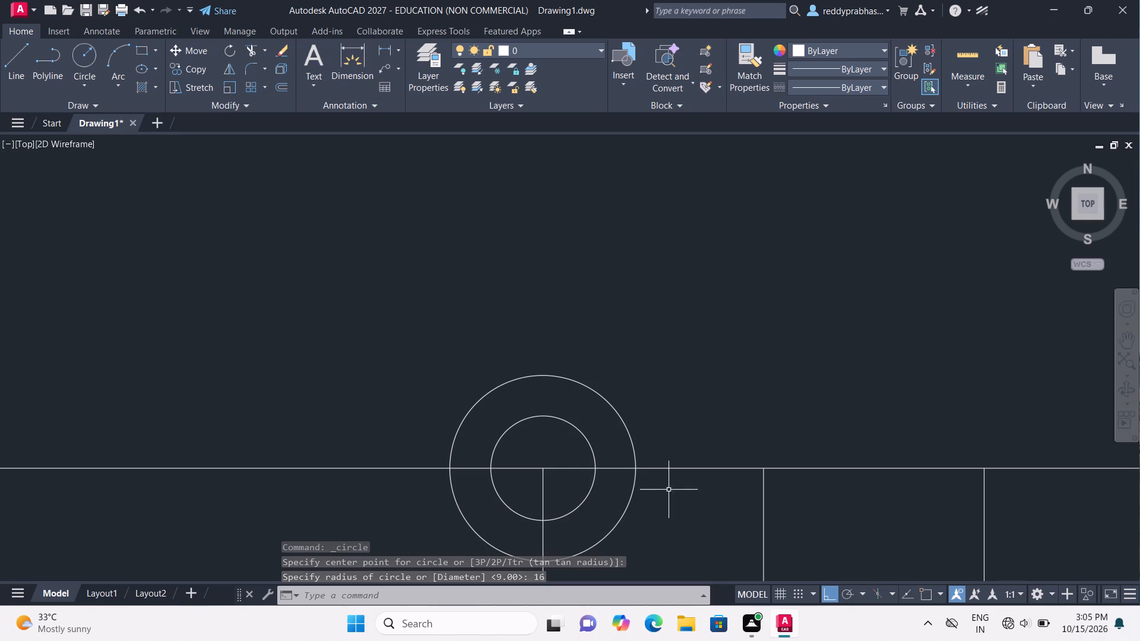
left_click(1122, 342)
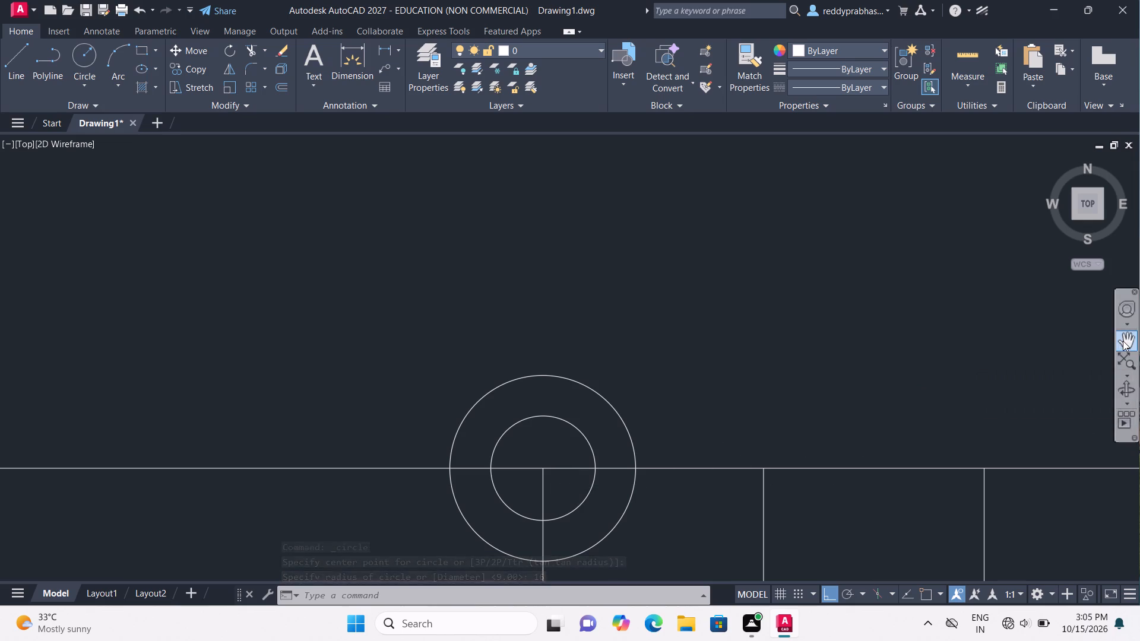
left_click_drag(959, 418, 610, 440)
left_click_drag(591, 437, 549, 420)
left_click_drag(549, 418, 537, 399)
left_click_drag(484, 364, 444, 357)
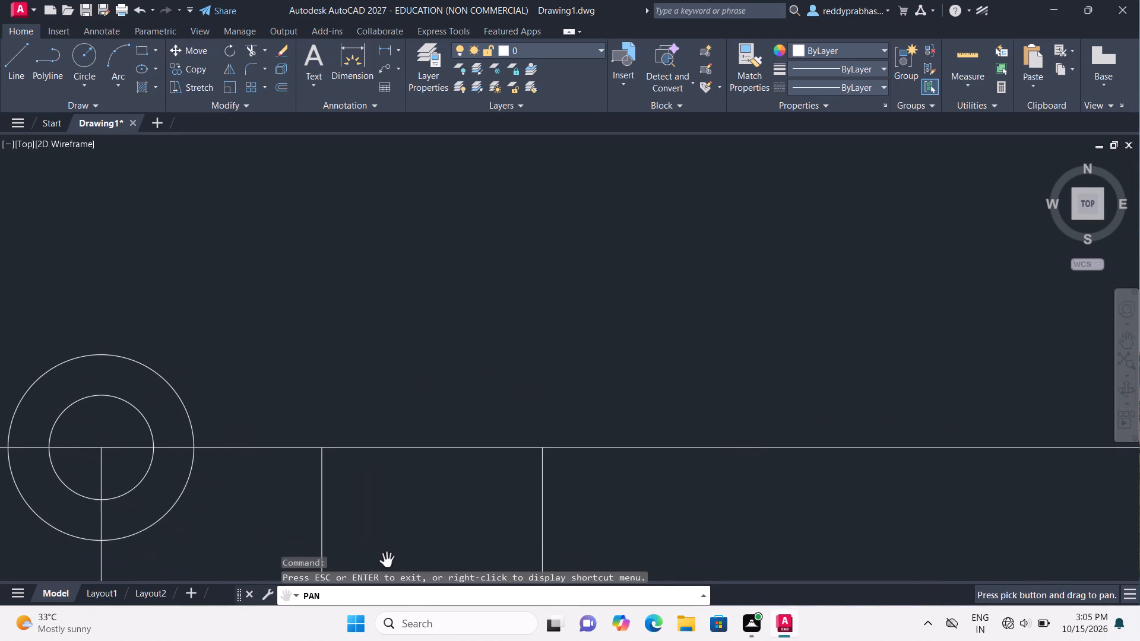
key("Escape")
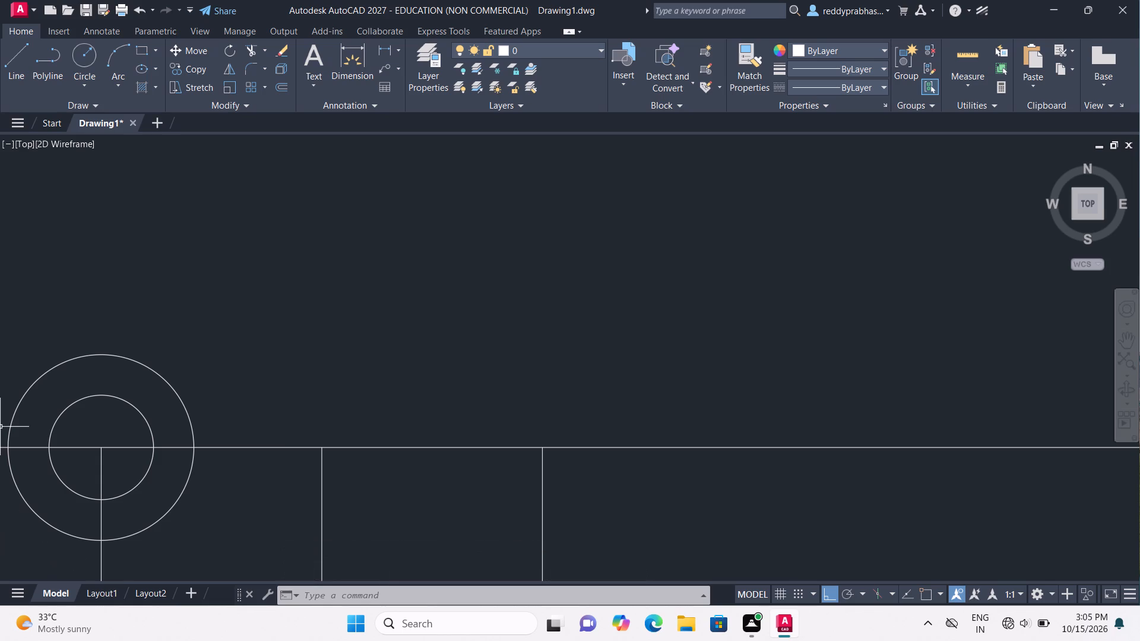
left_click(78, 88)
left_click(87, 141)
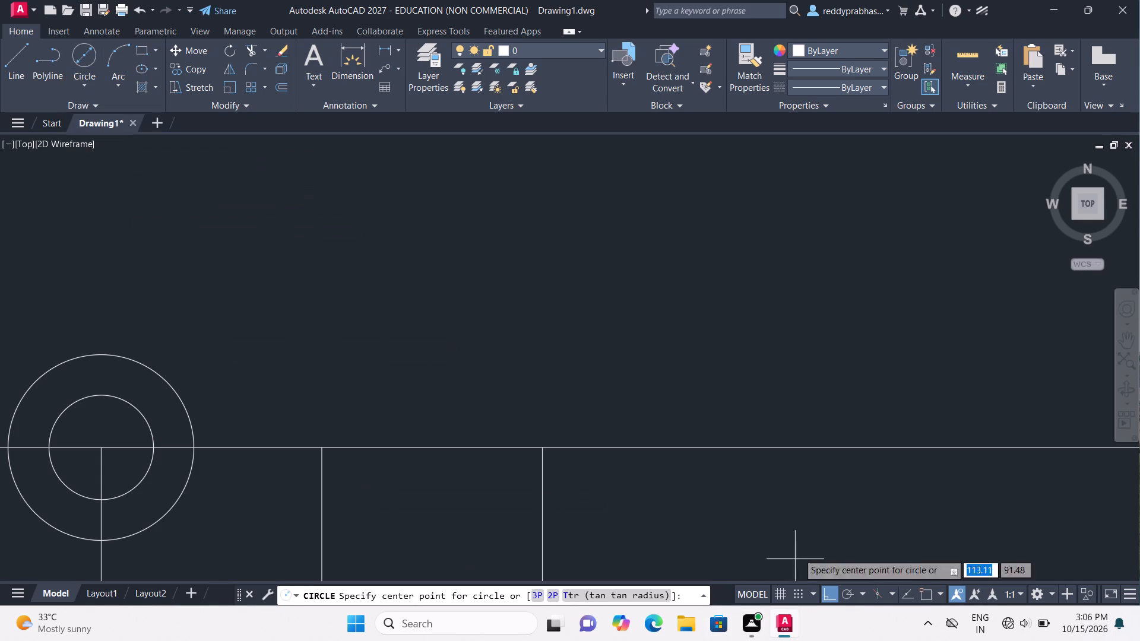
scroll(504, 516, "up", 3)
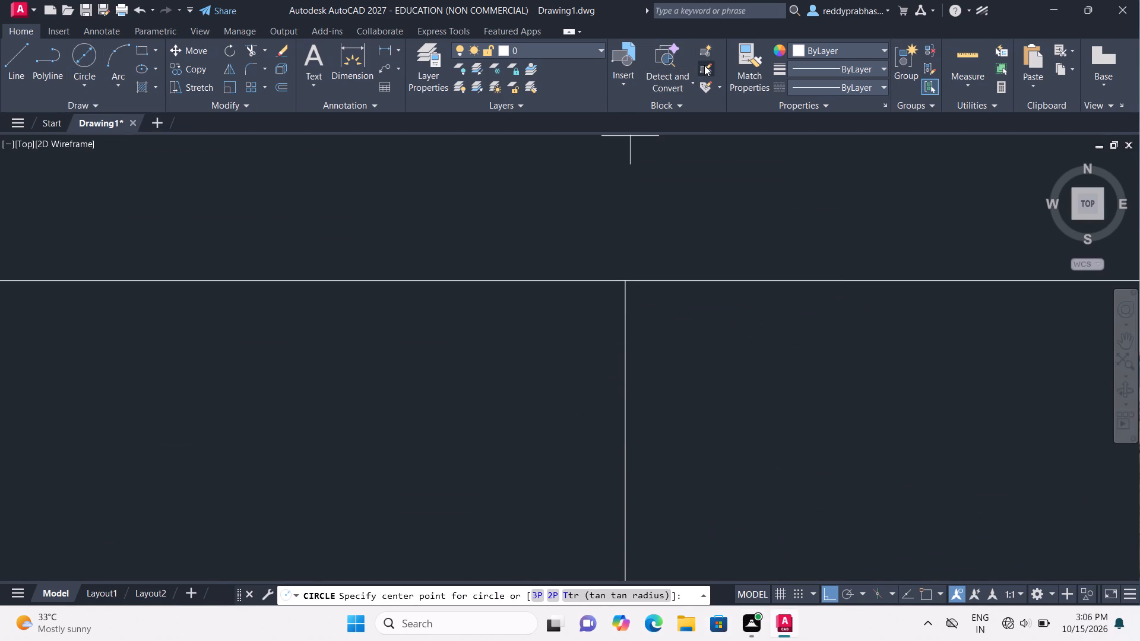
double_click(625, 281)
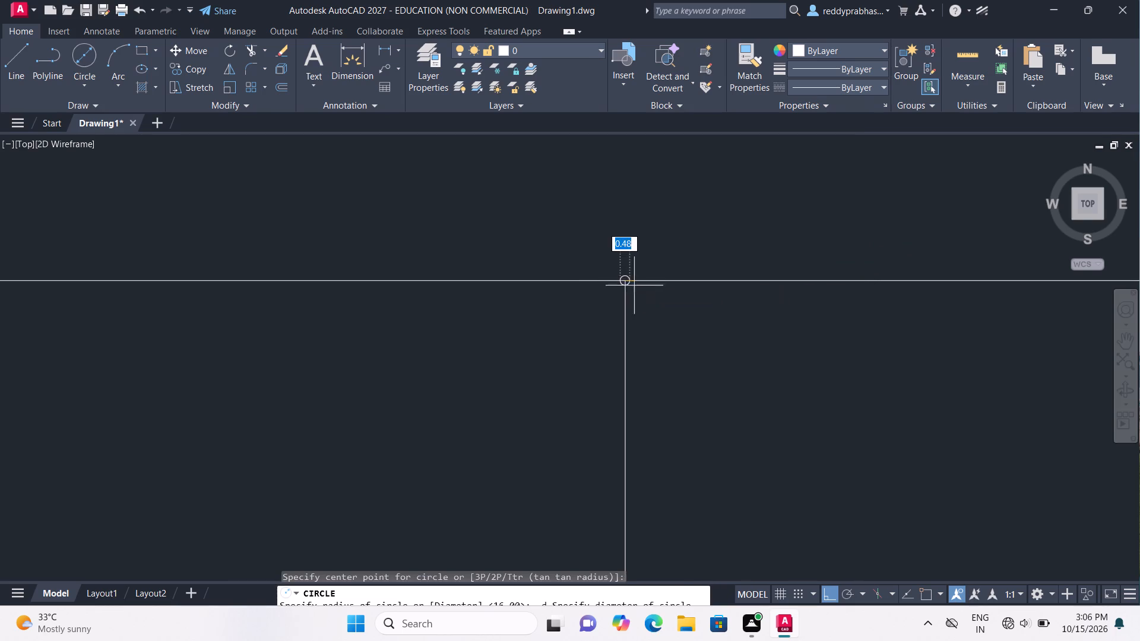
type("18")
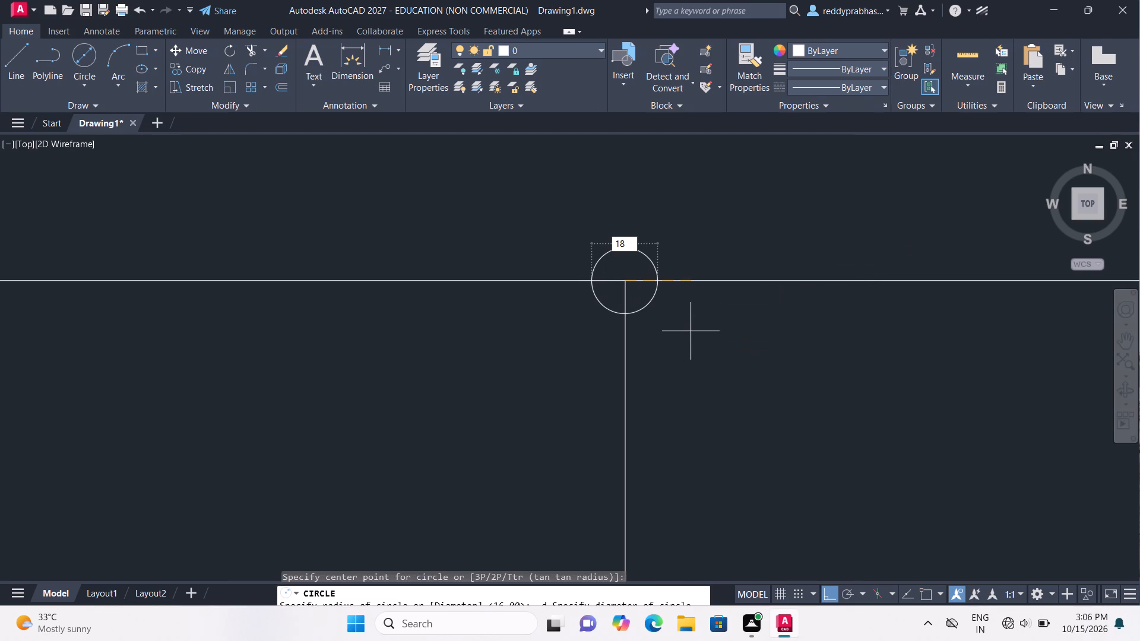
key("Return")
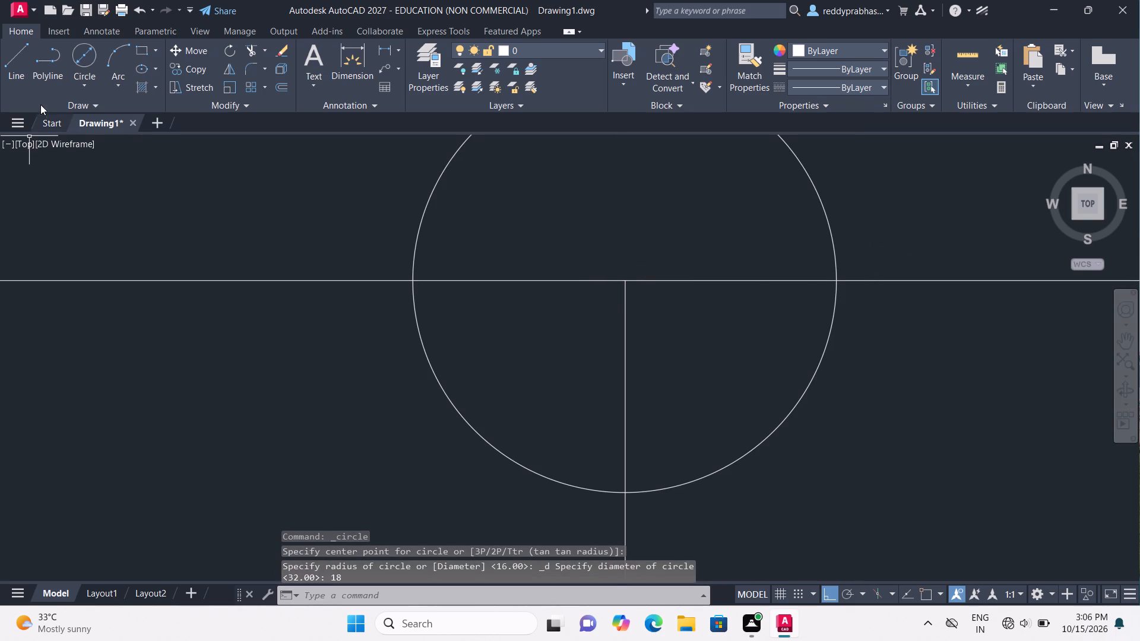
Draw a concentric circle of 16 mm radius around the 18 mm circle at the right construction-line intersection.
double_click(71, 82)
double_click(88, 84)
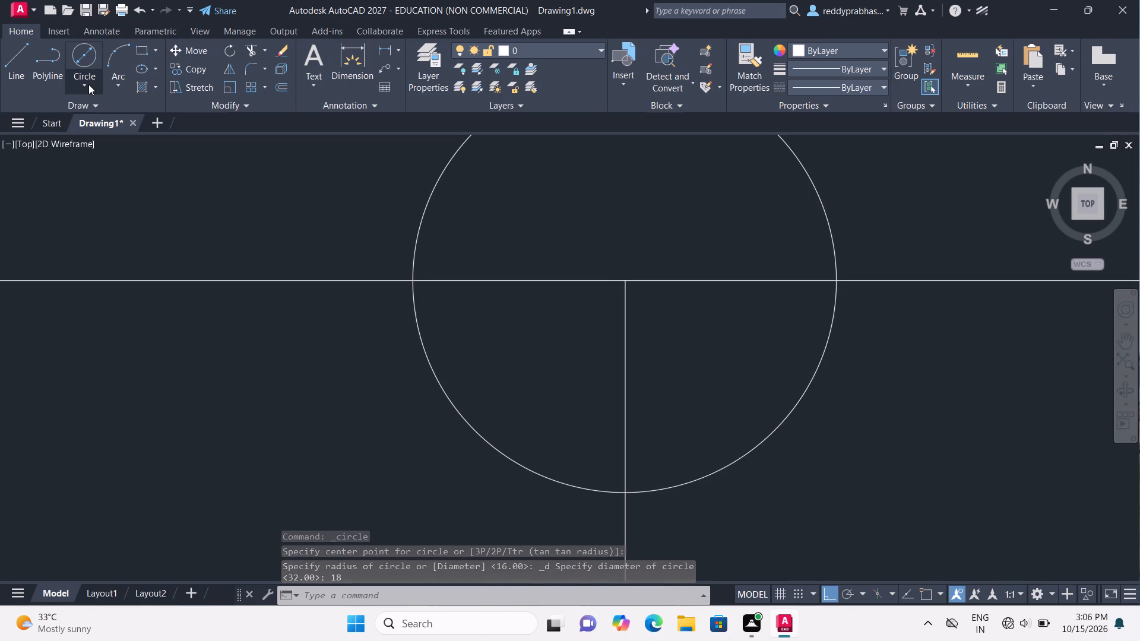
left_click(85, 82)
left_click(105, 112)
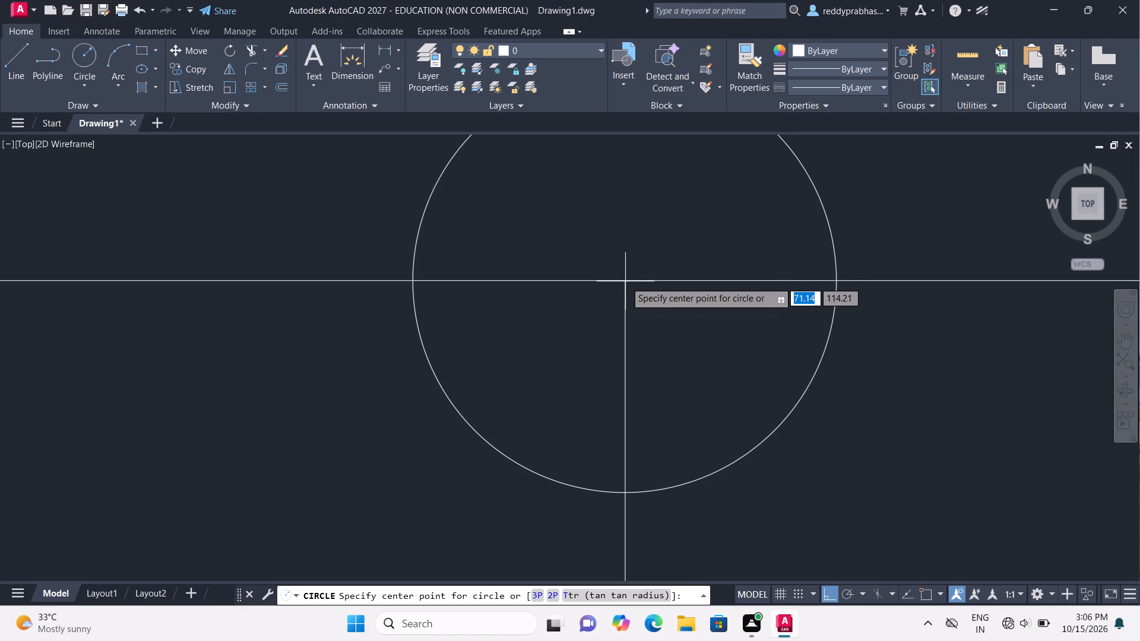
double_click(625, 281)
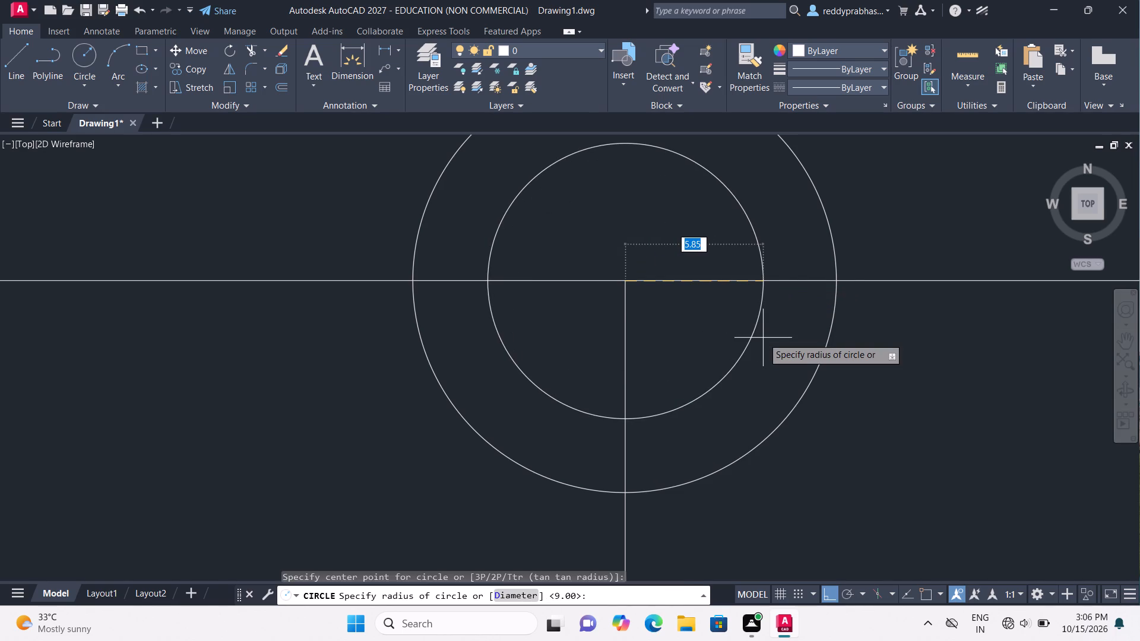
type("16")
key("Return")
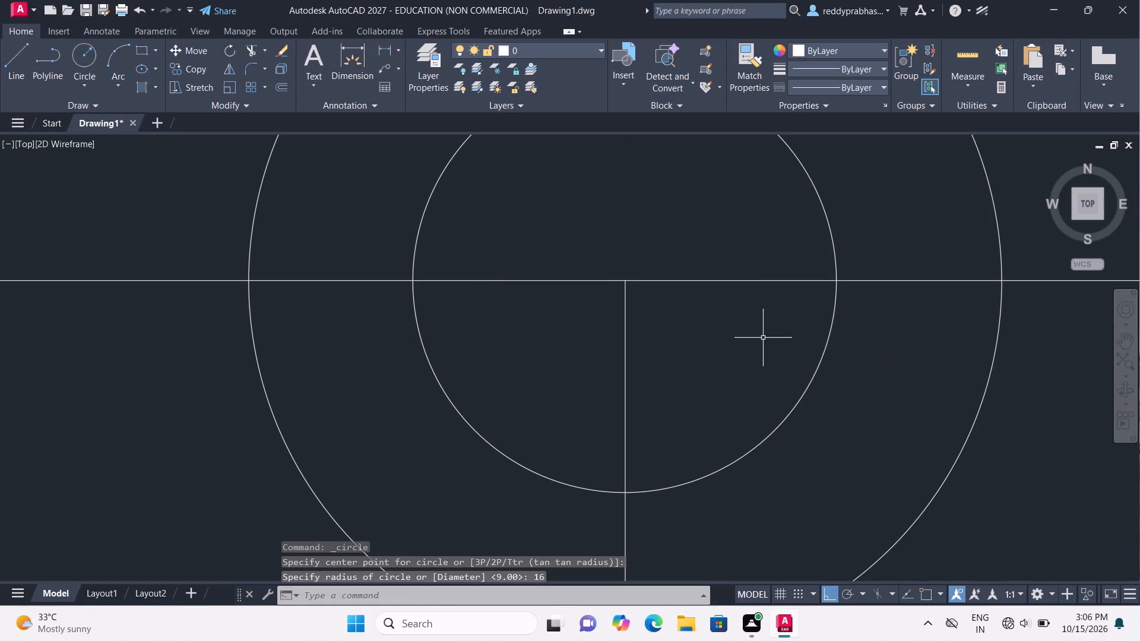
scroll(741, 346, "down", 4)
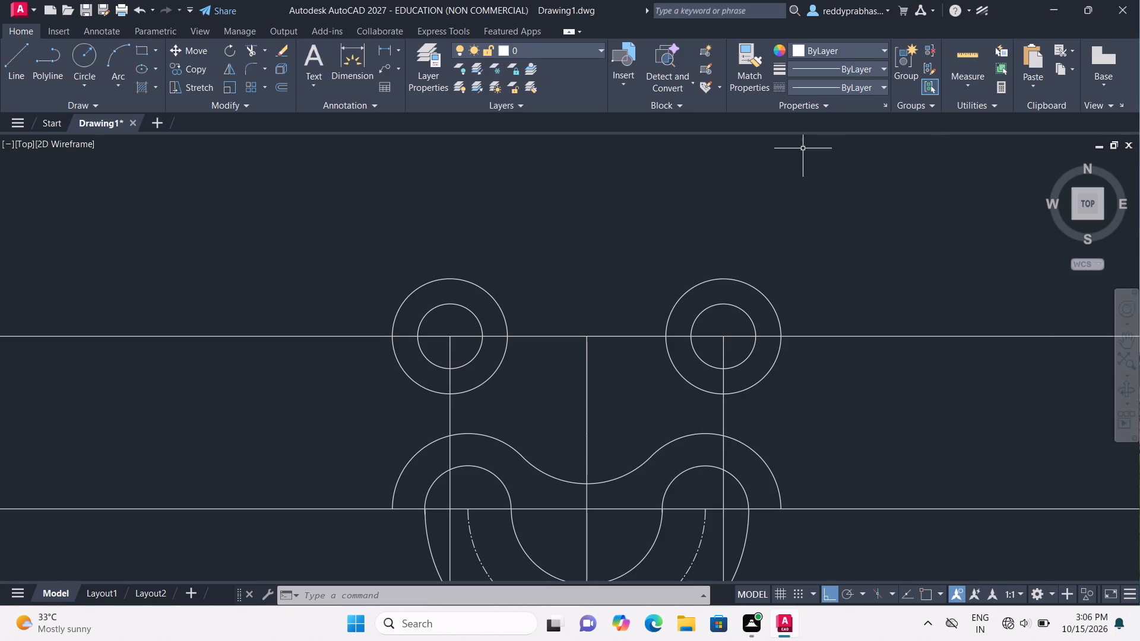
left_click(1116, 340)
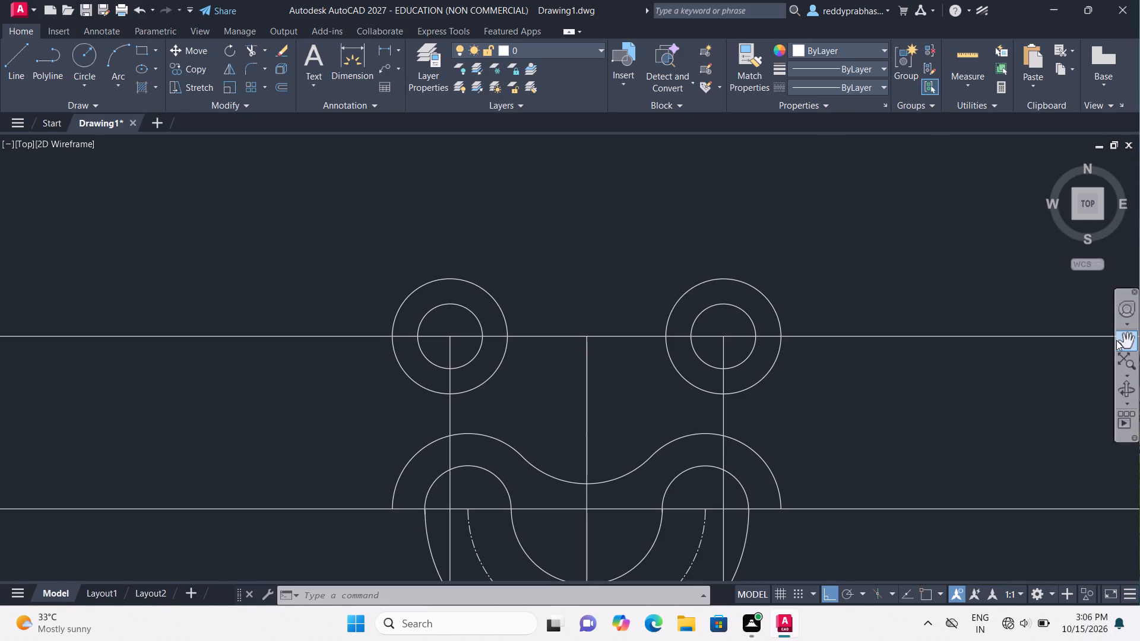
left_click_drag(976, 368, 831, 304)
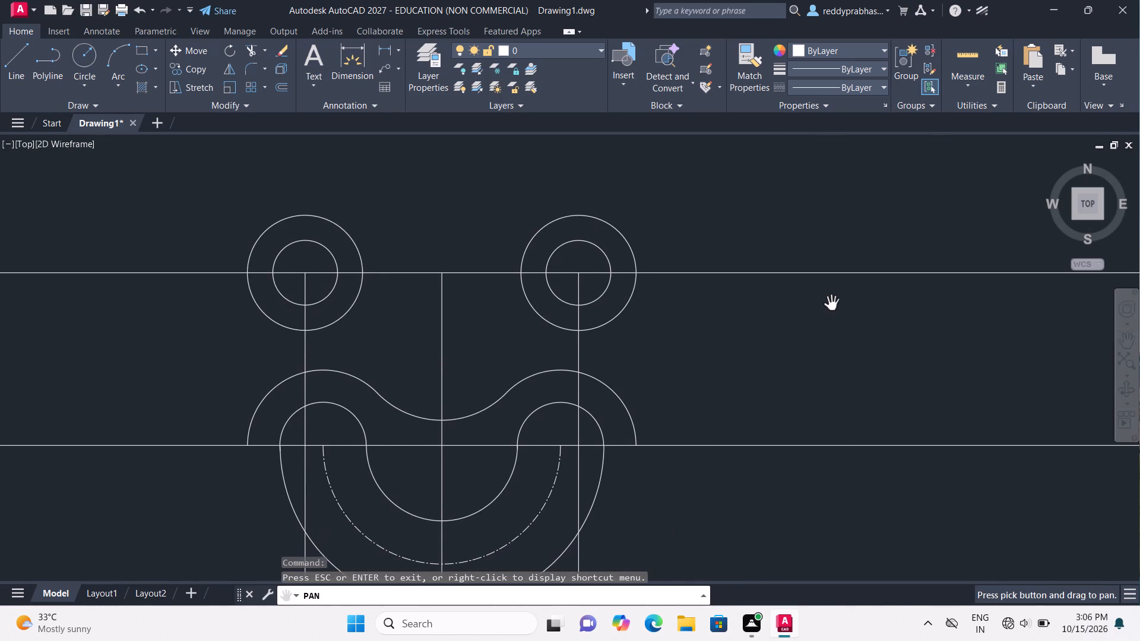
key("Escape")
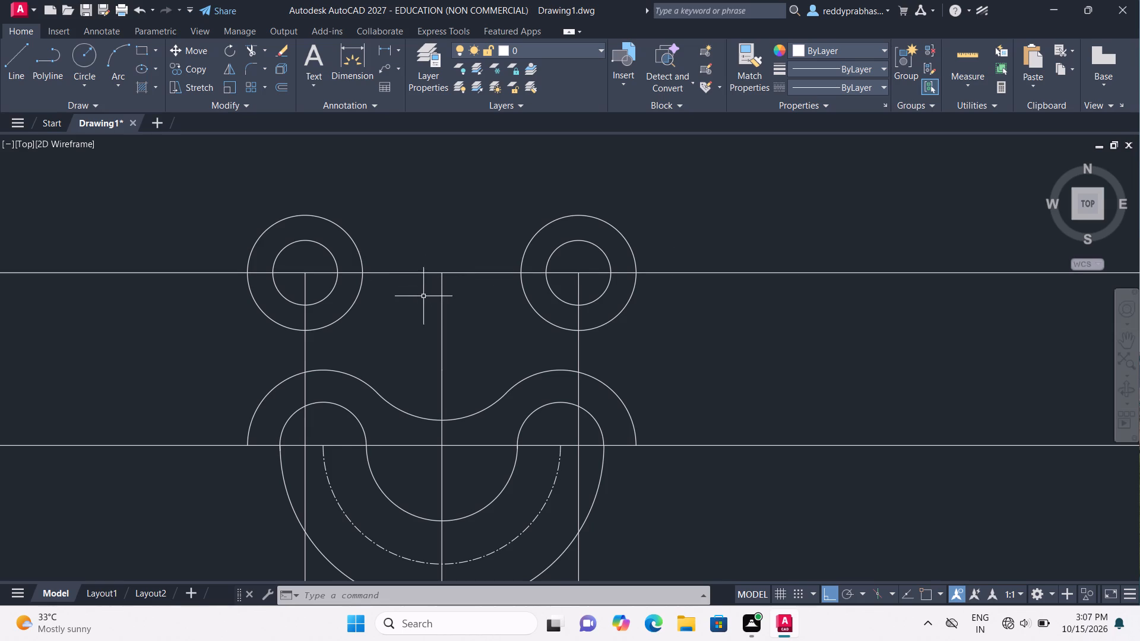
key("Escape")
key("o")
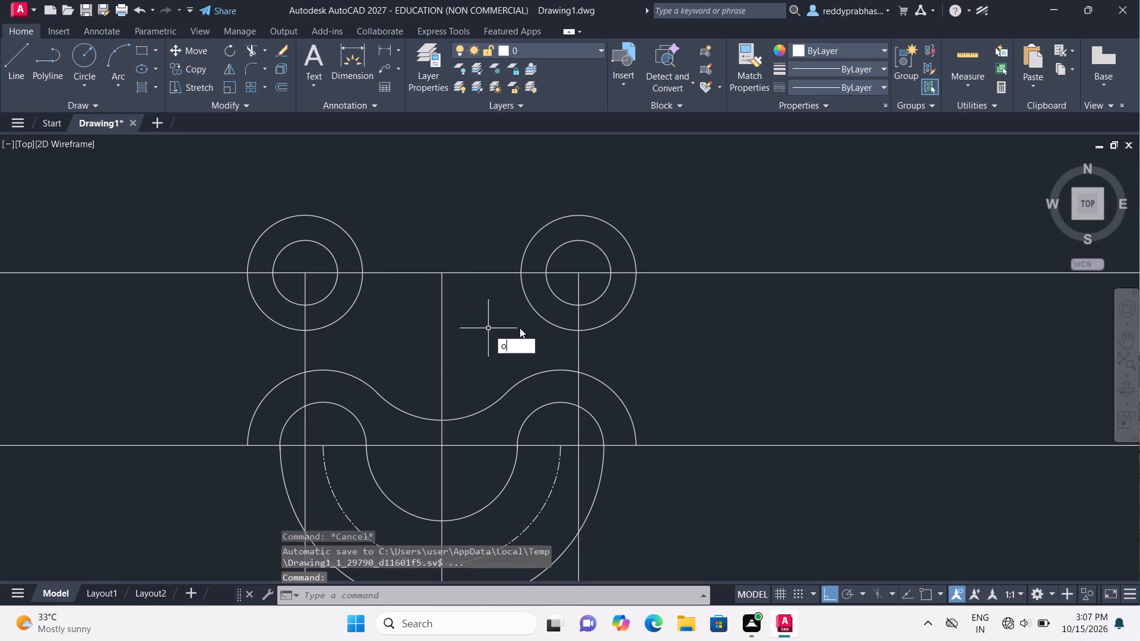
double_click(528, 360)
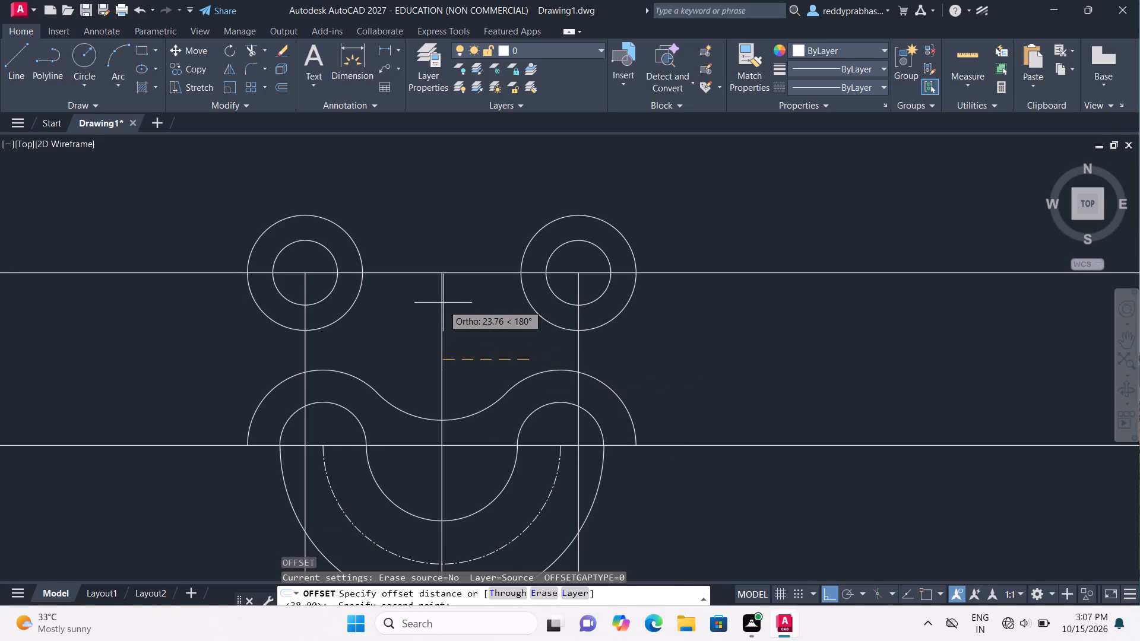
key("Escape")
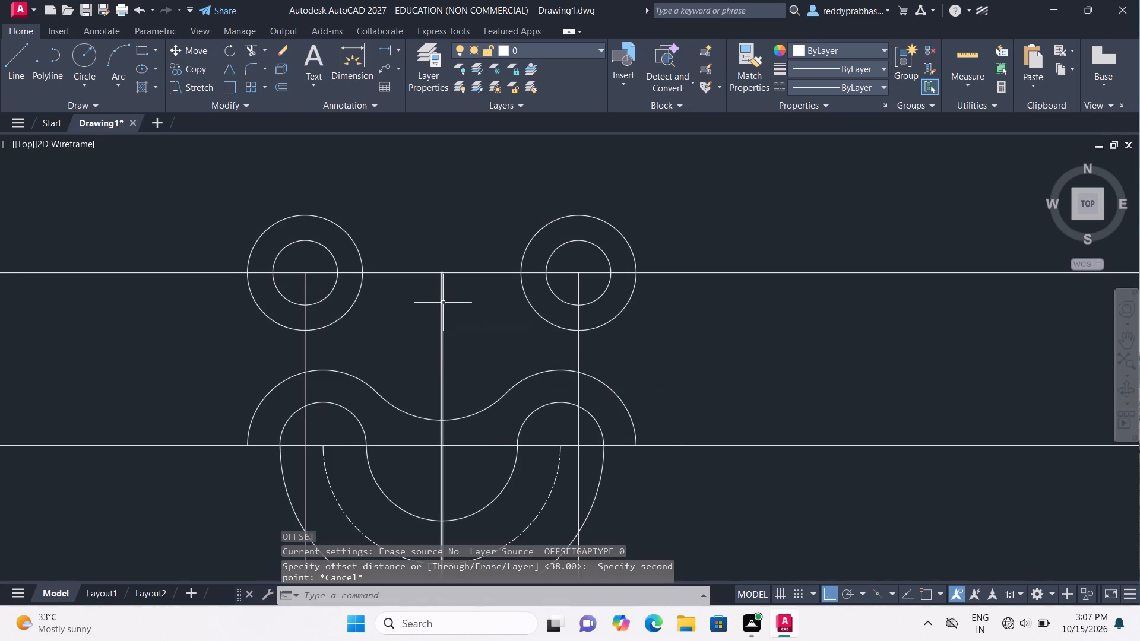
Offset the upper horizontal construction line downward by 12 mm.
type("off")
left_click(491, 335)
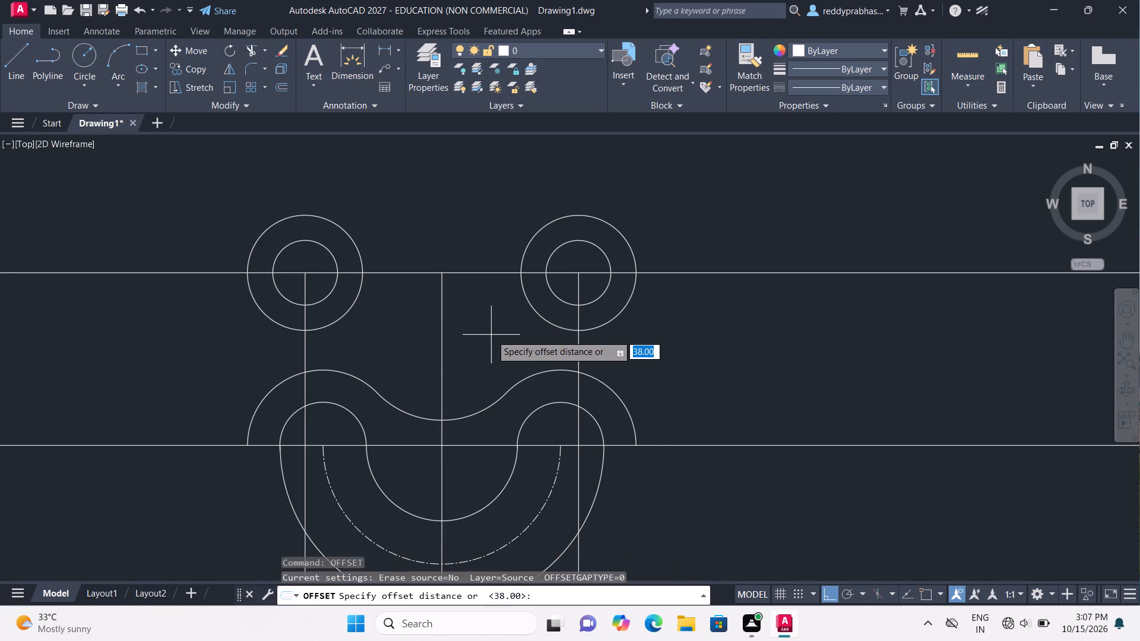
type("12")
key("Return")
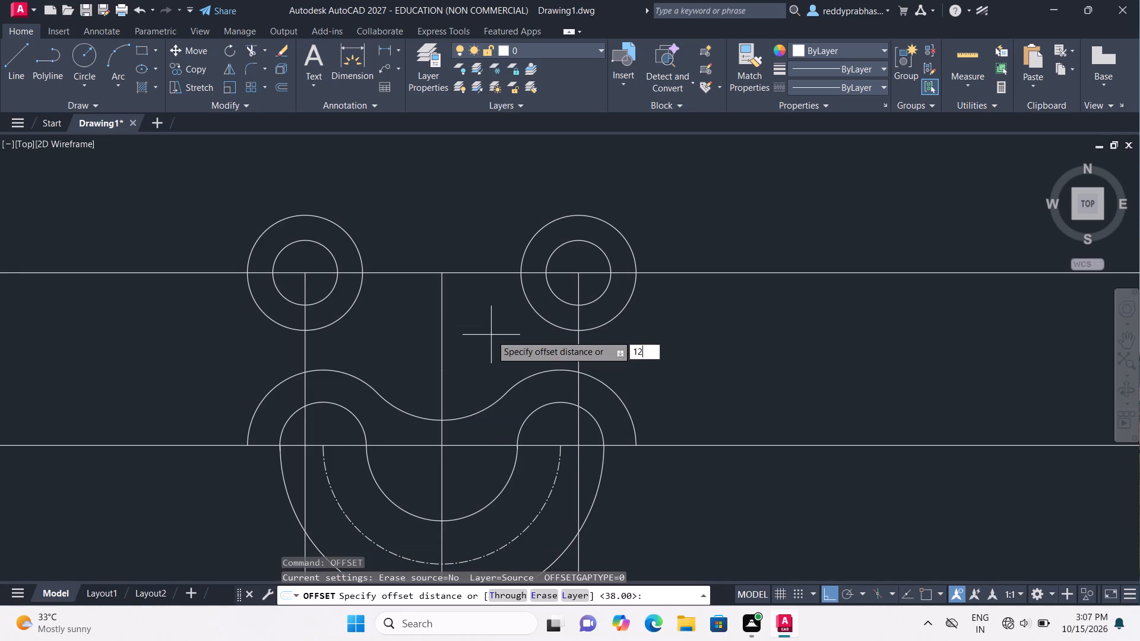
left_click(467, 274)
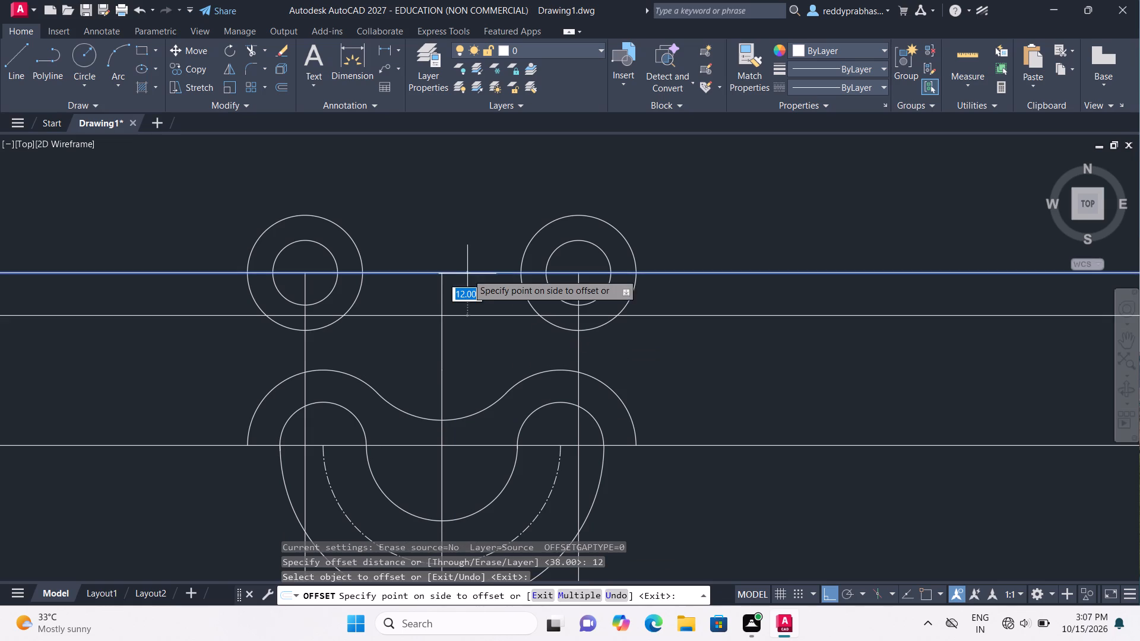
left_click(468, 280)
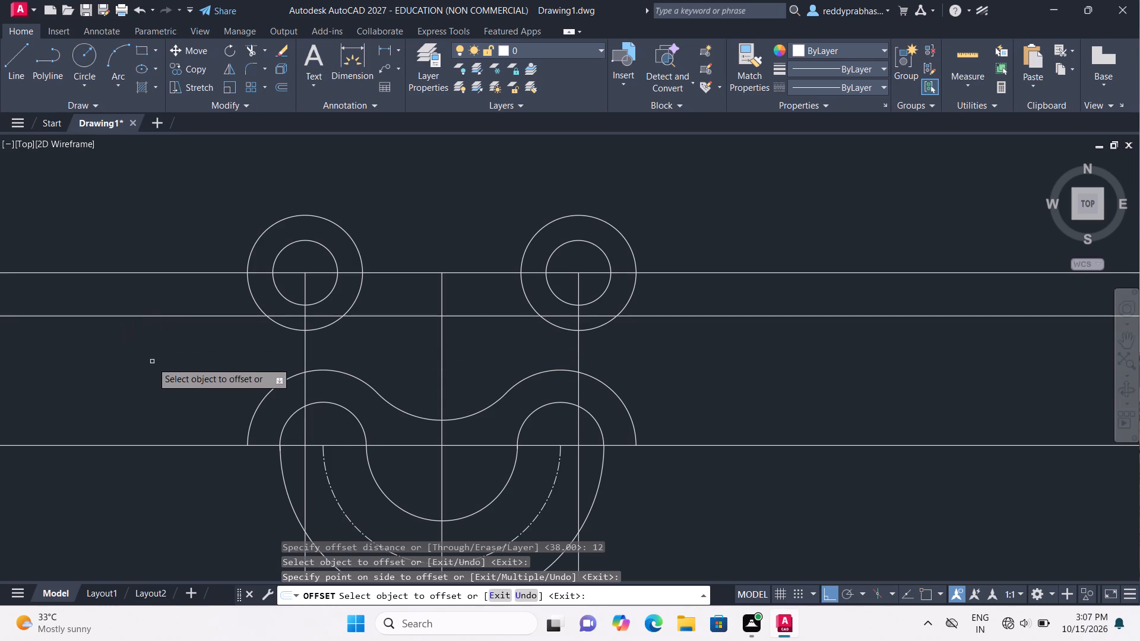
key("t")
key("Escape")
key("Escape")
key("Escape")
key("Escape")
key("Escape")
key("Escape")
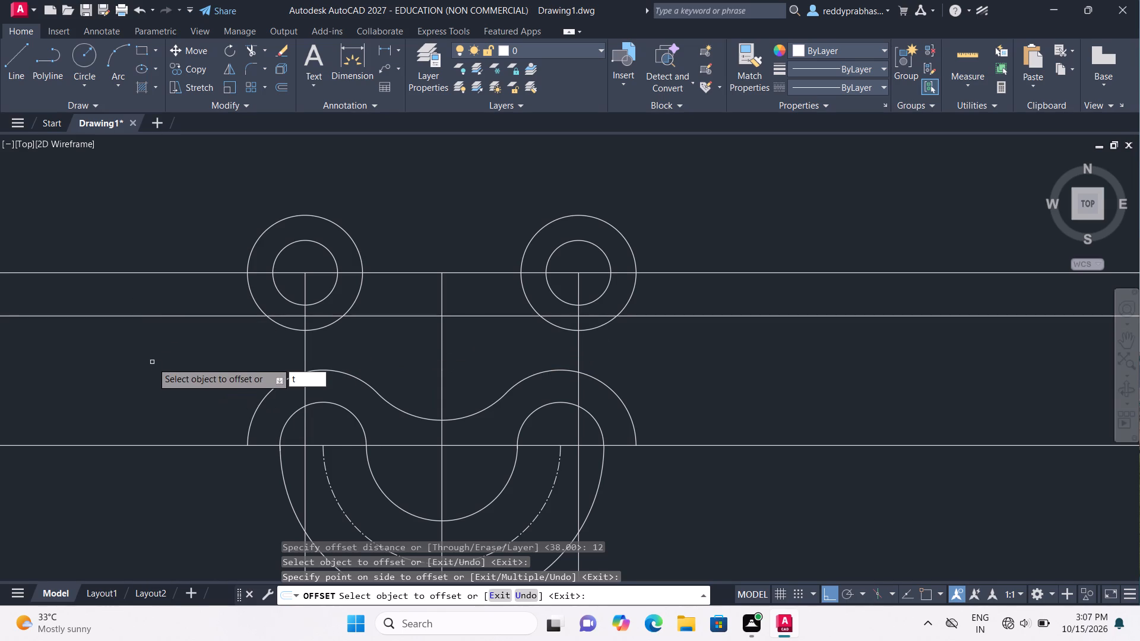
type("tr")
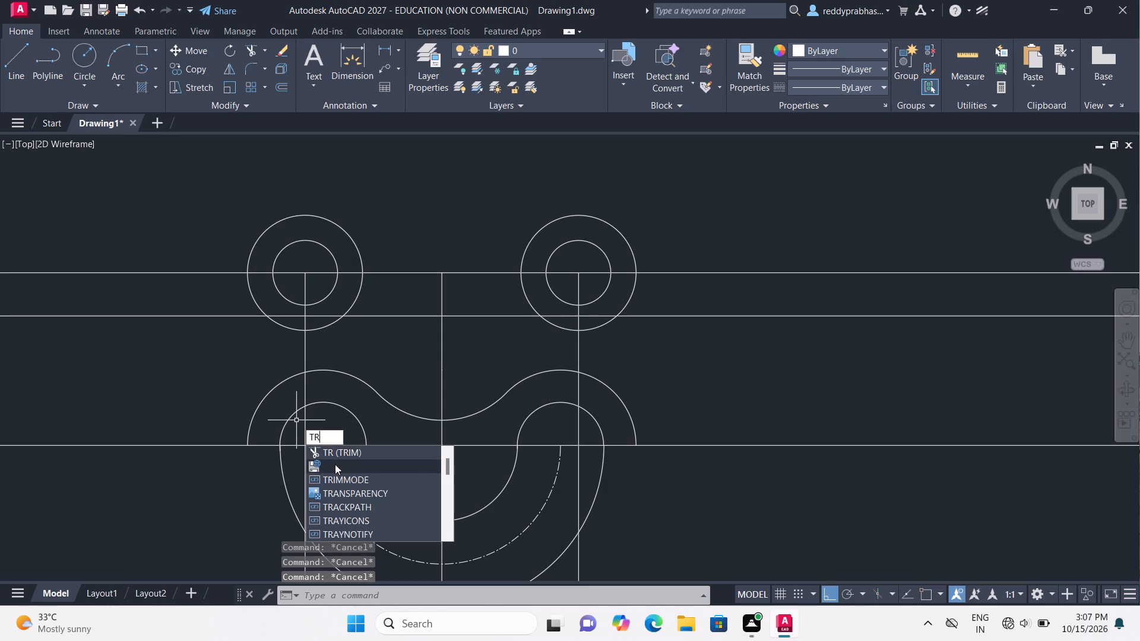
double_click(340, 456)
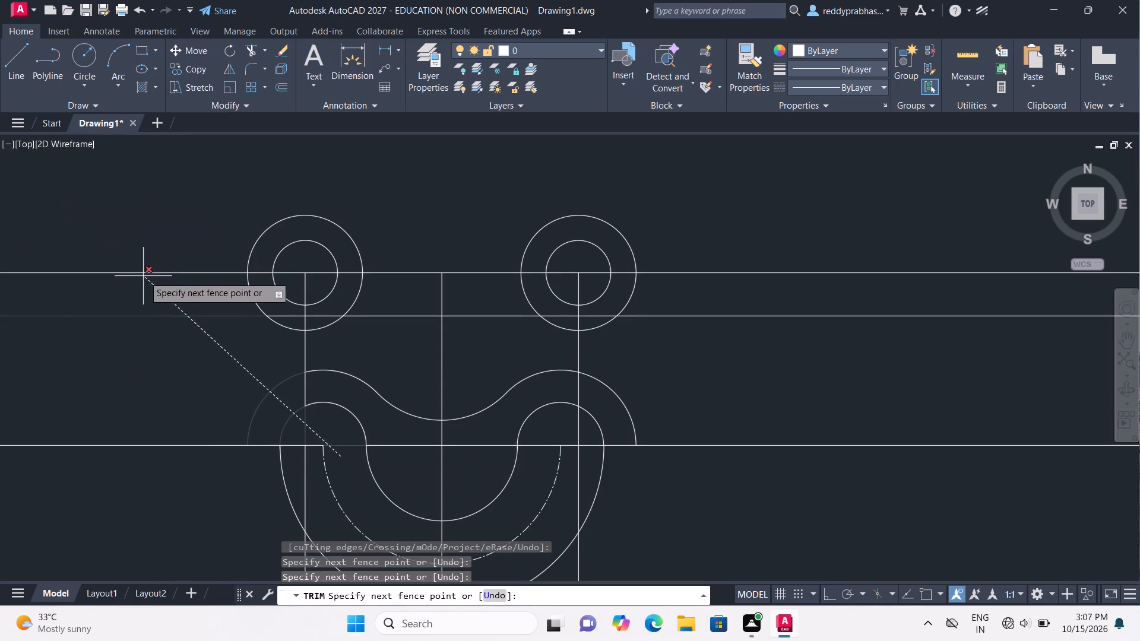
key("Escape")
Trim both outer ends of the three horizontal construction lines back to the outer boss circles and the outer arc ends.
key("t")
key("r")
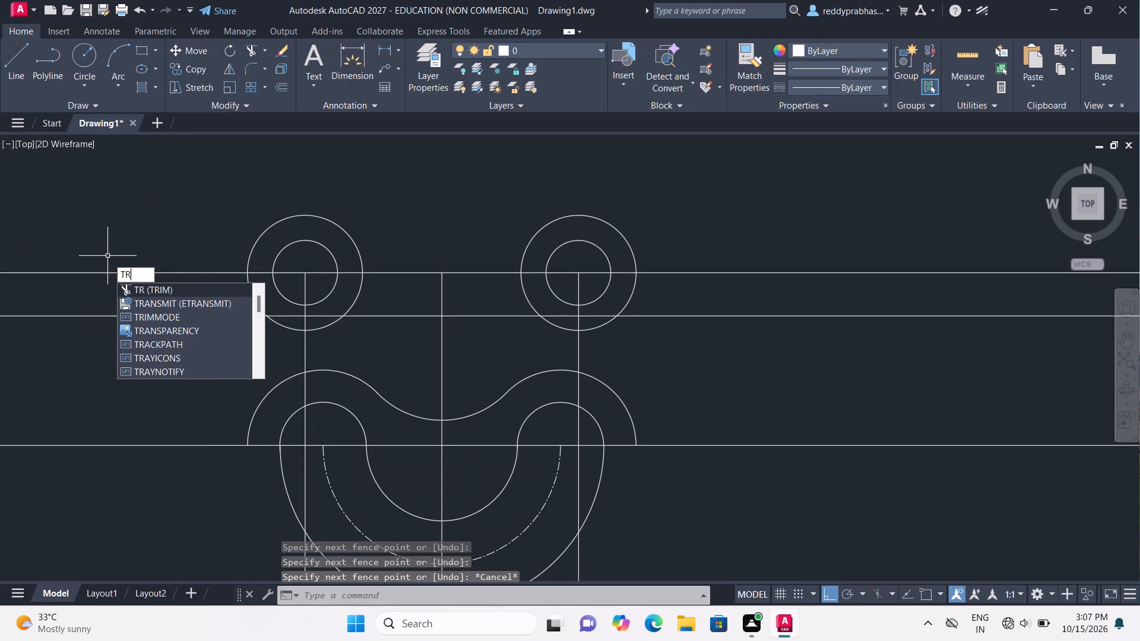
left_click(134, 289)
left_click_drag(141, 245, 160, 356)
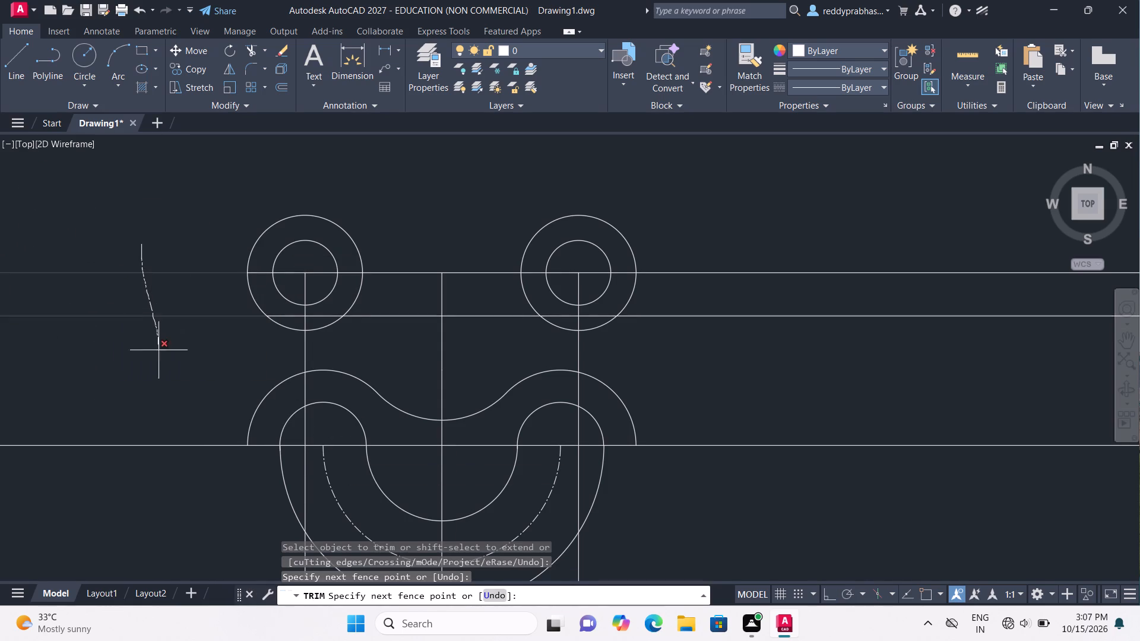
left_click_drag(160, 356, 172, 465)
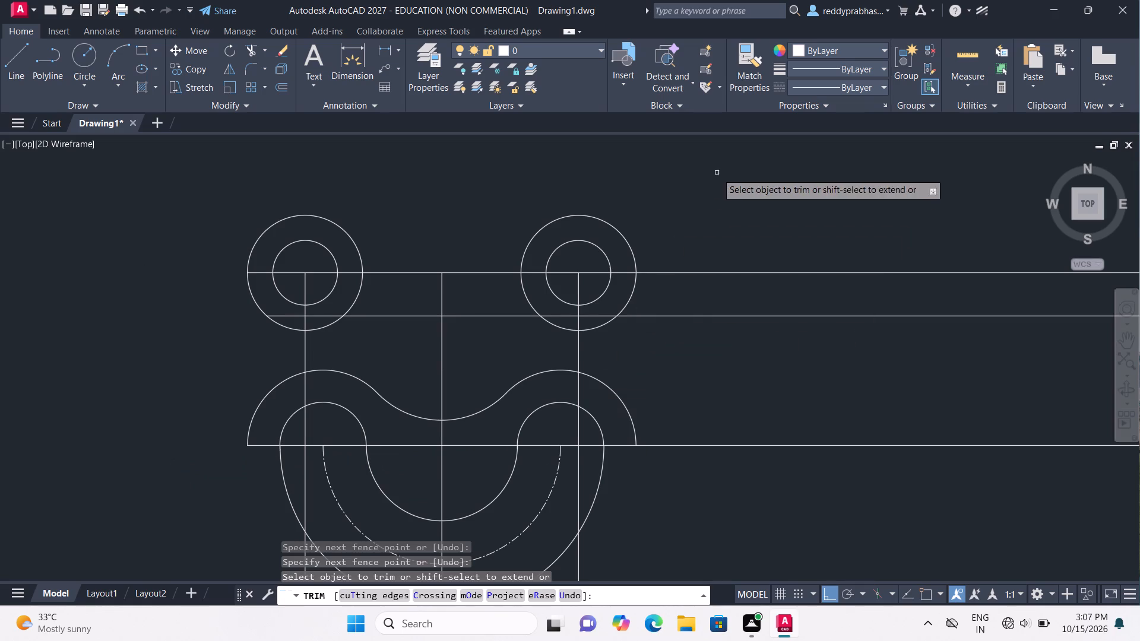
left_click_drag(717, 173, 727, 459)
left_click(727, 459)
key("Escape")
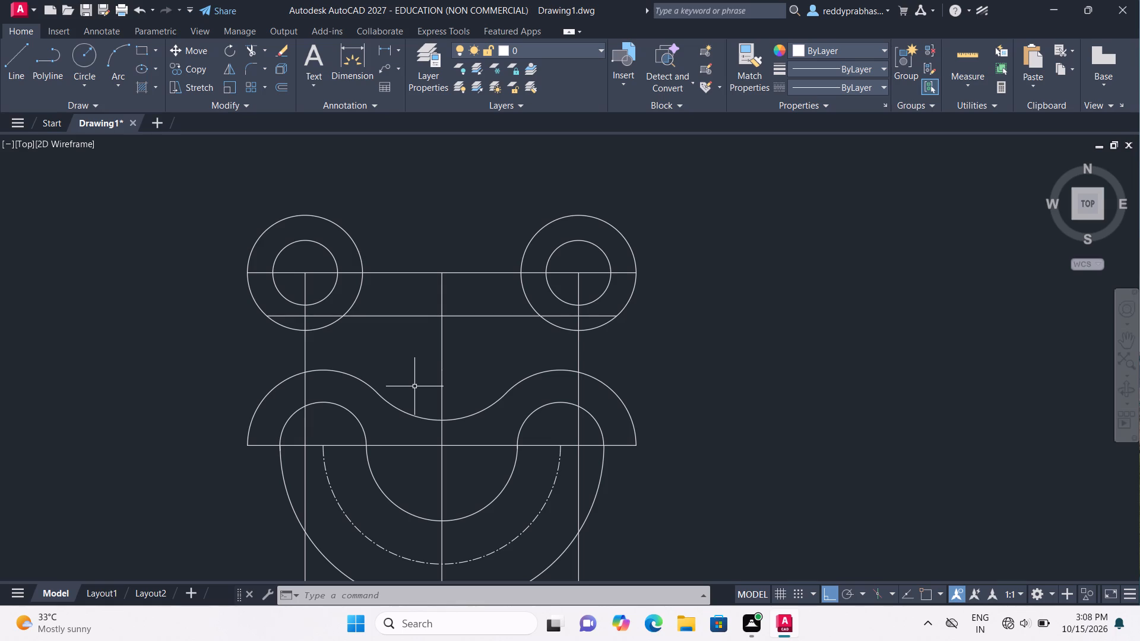
Draw a 26 mm diameter circle centred where the middle vertical construction line meets the 12 mm offset horizontal line.
scroll(458, 368, "up", 5)
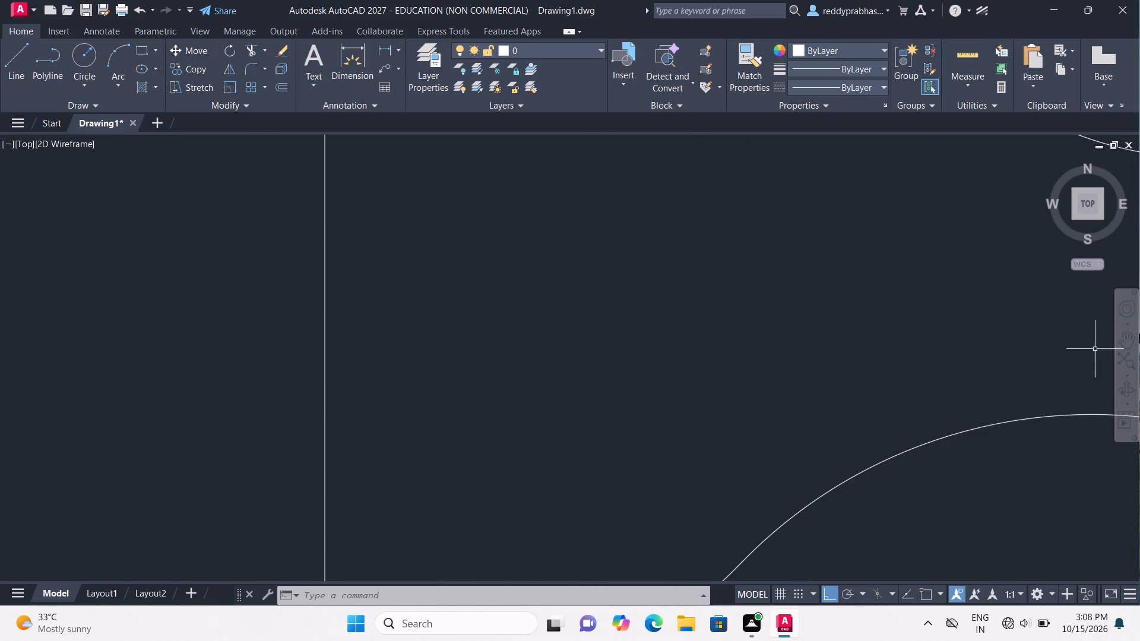
left_click(1132, 339)
left_click_drag(613, 259, 651, 331)
scroll(618, 307, "down", 1)
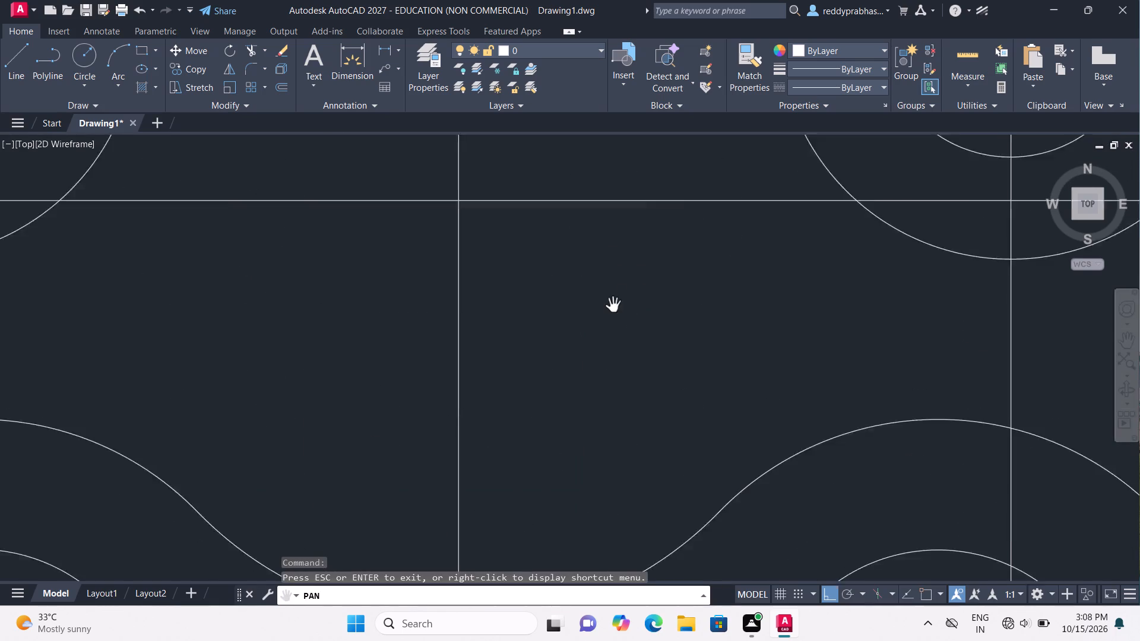
scroll(613, 305, "down", 1)
left_click_drag(449, 160, 429, 259)
scroll(470, 266, "up", 2)
left_click_drag(490, 402, 420, 320)
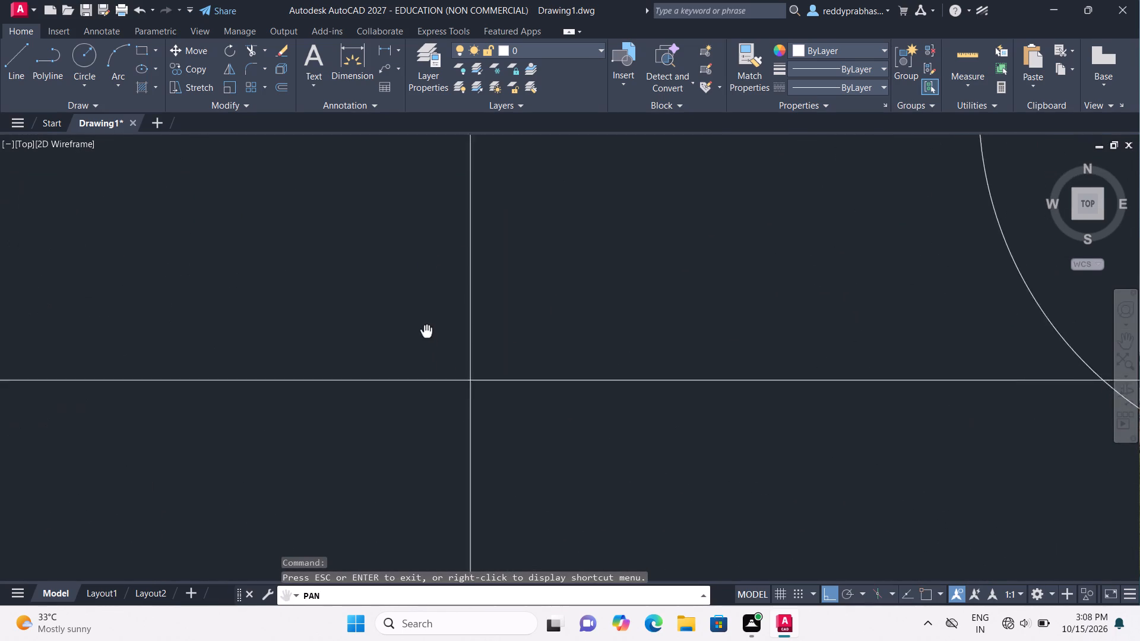
left_click_drag(420, 320, 391, 291)
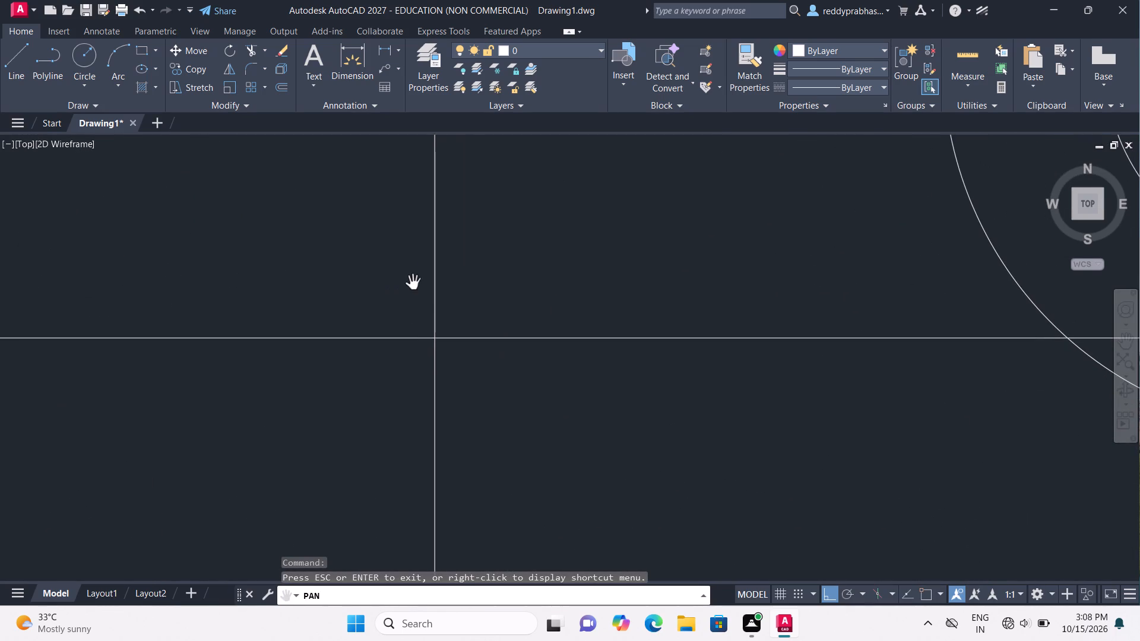
key("Escape")
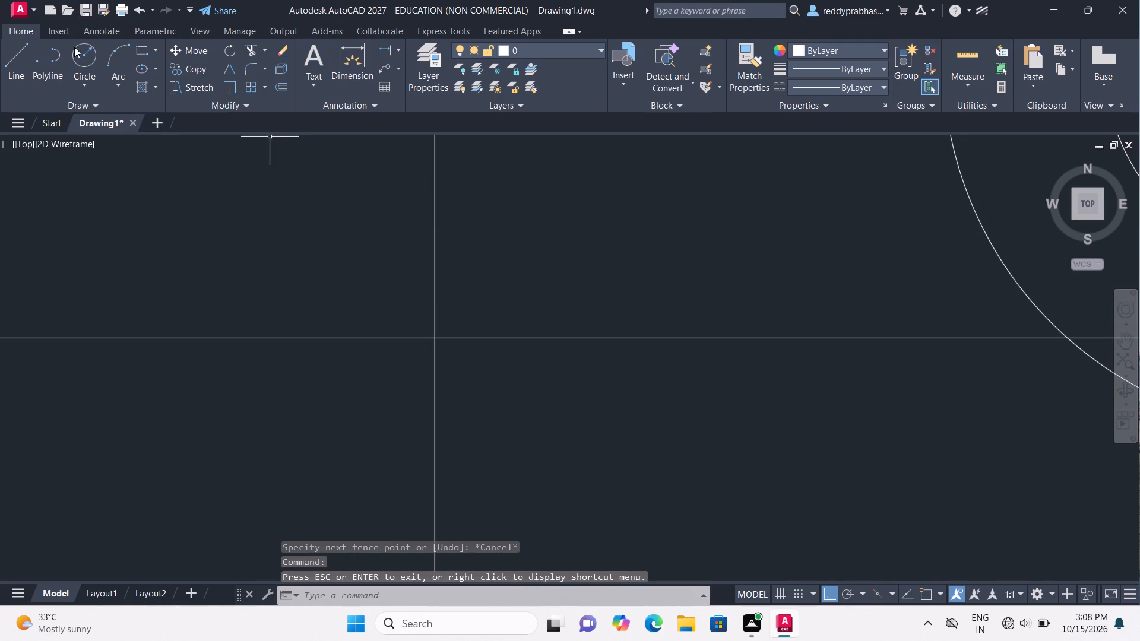
left_click(82, 77)
left_click(90, 125)
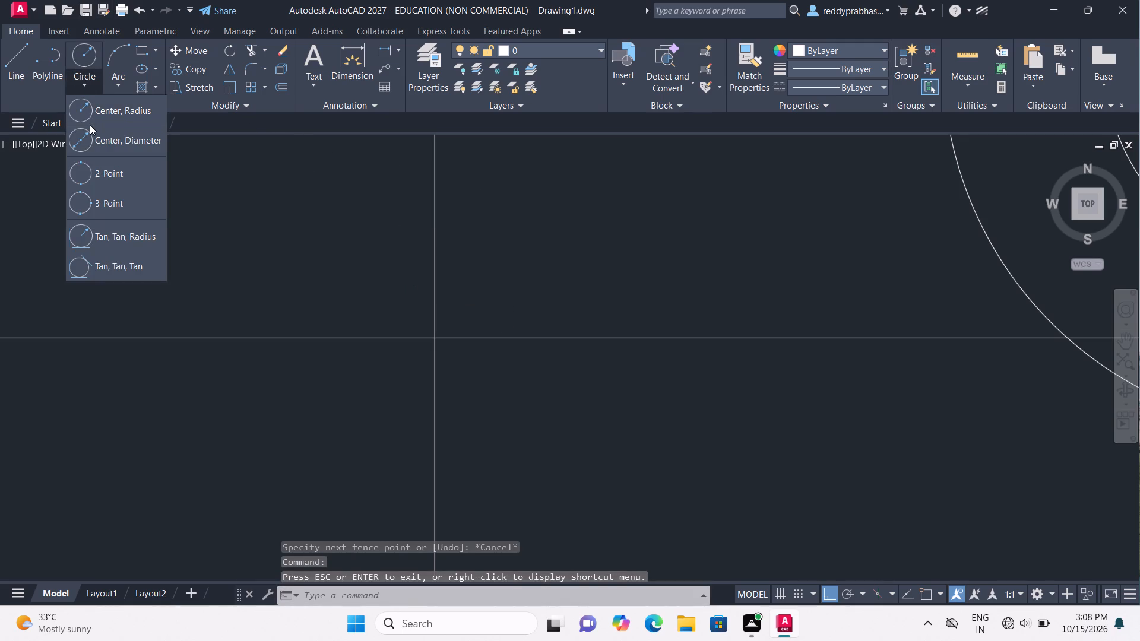
double_click(93, 139)
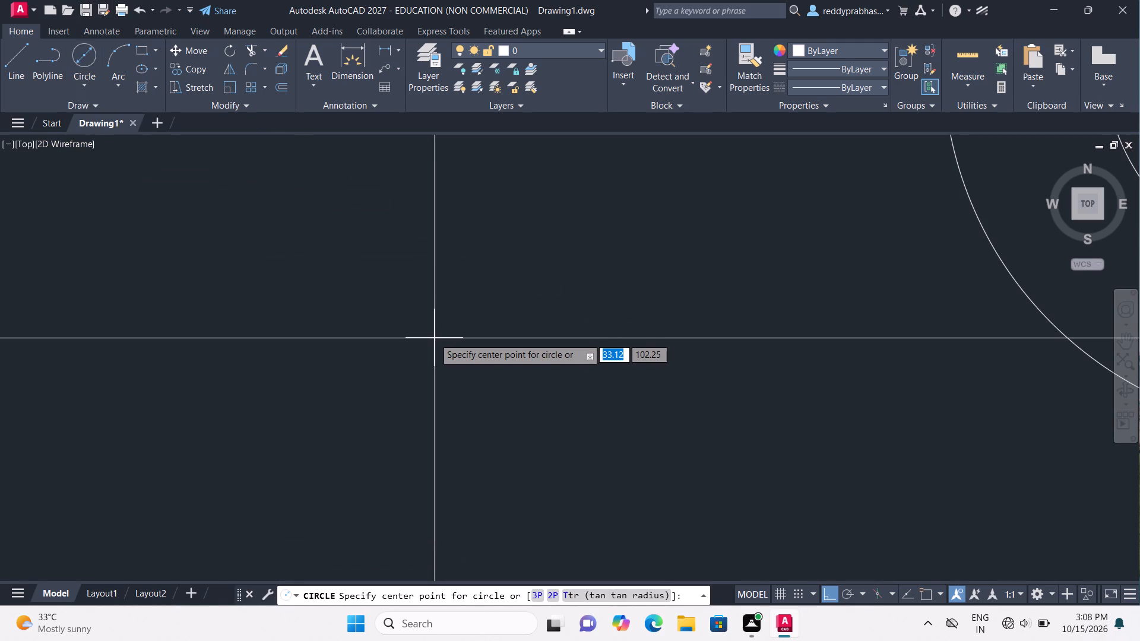
left_click(434, 338)
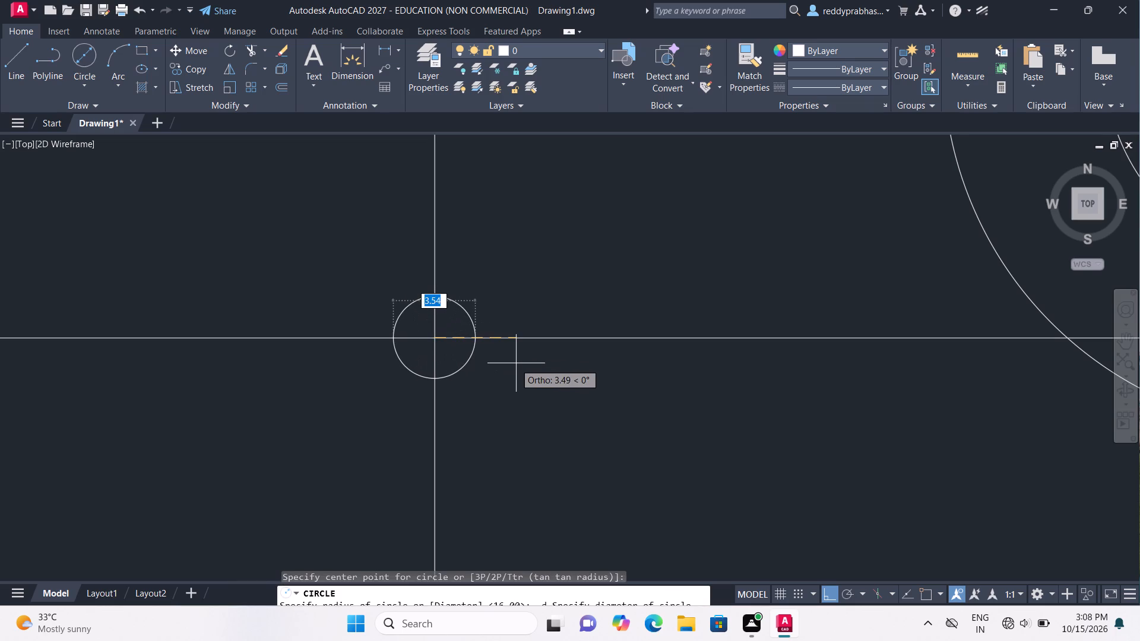
type("26")
key("Return")
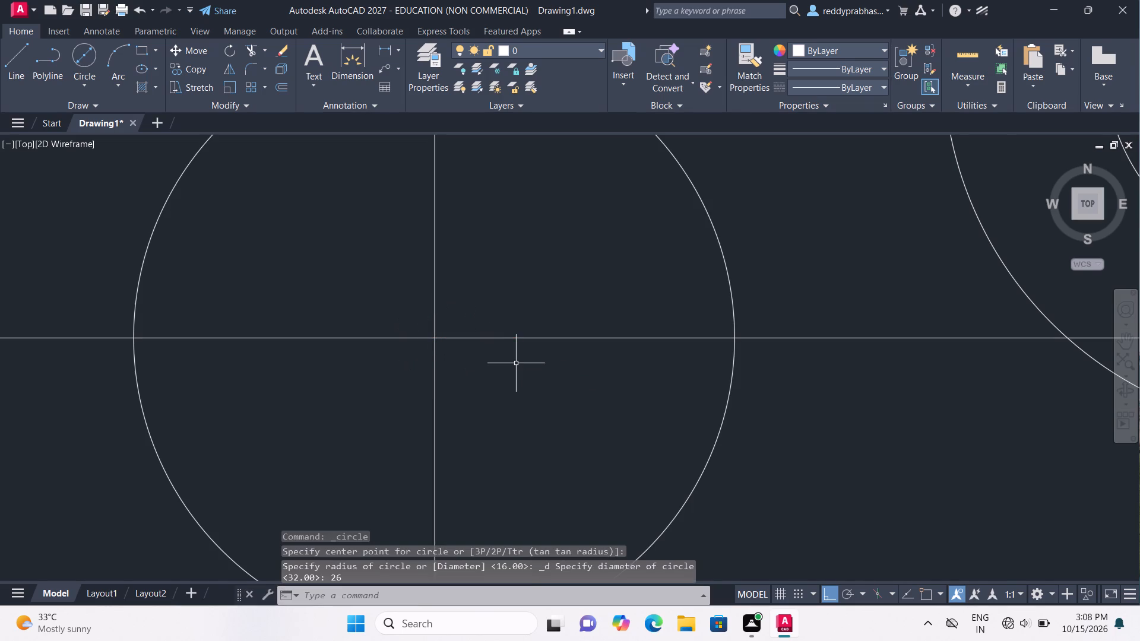
scroll(581, 260, "down", 4)
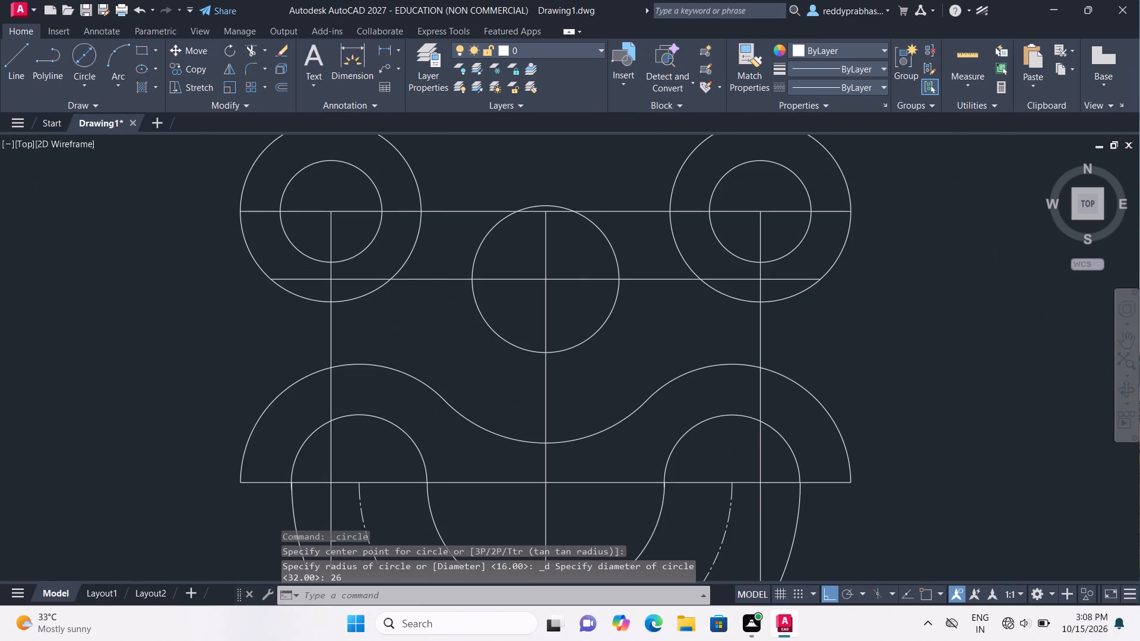
key("Escape")
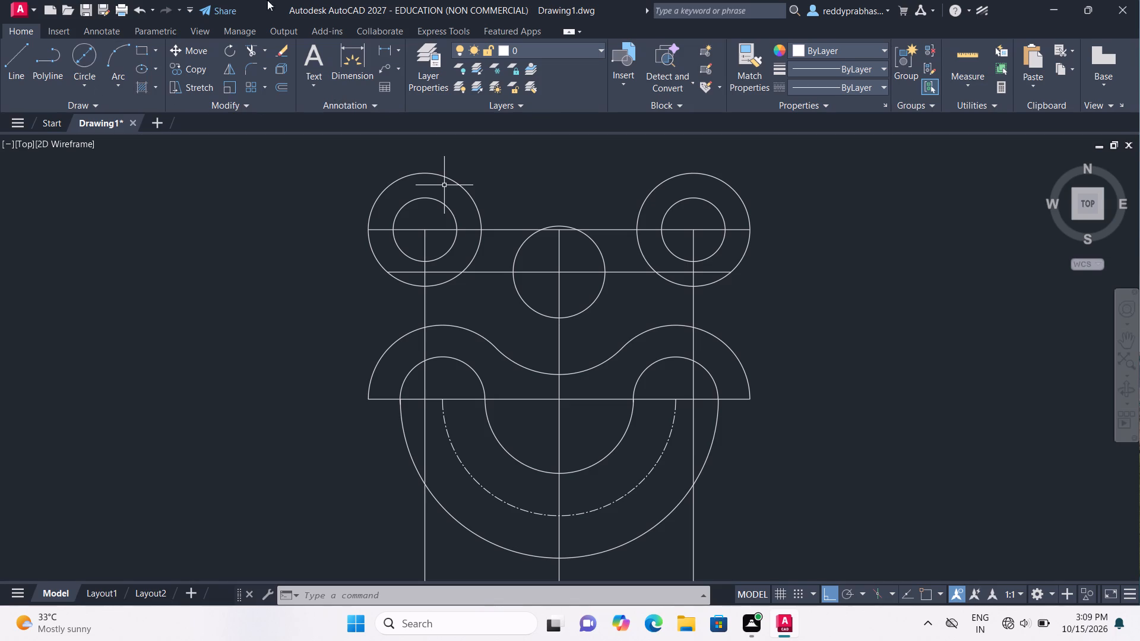
Draw a concentric circle of 24 mm radius around the central 26 mm diameter circle.
left_click(77, 75)
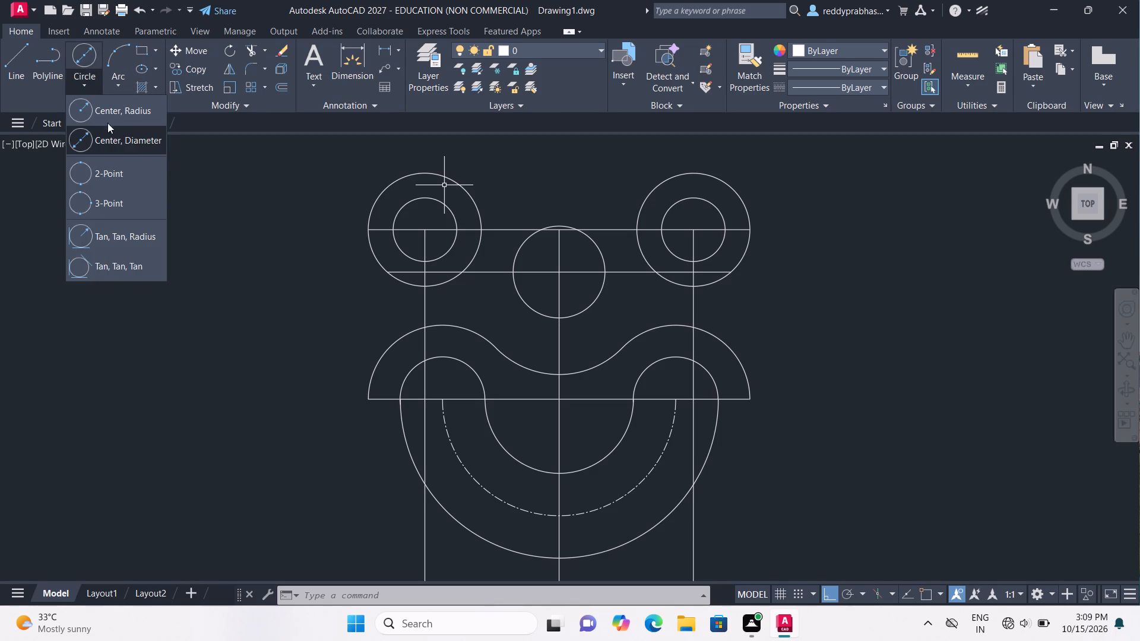
left_click(118, 110)
scroll(664, 290, "up", 3)
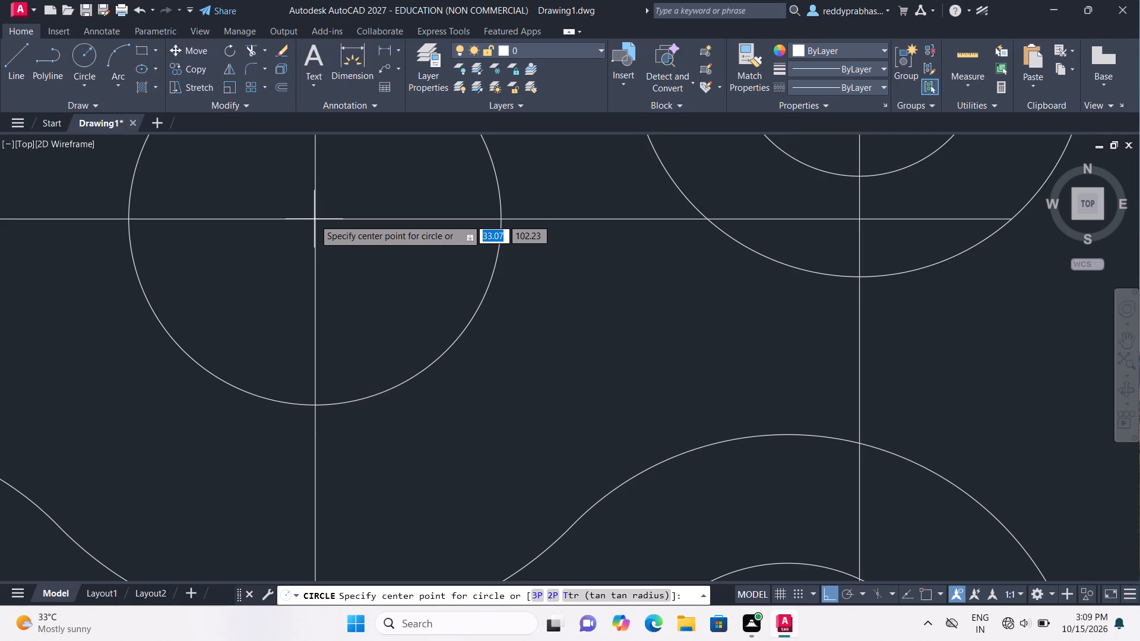
left_click(315, 219)
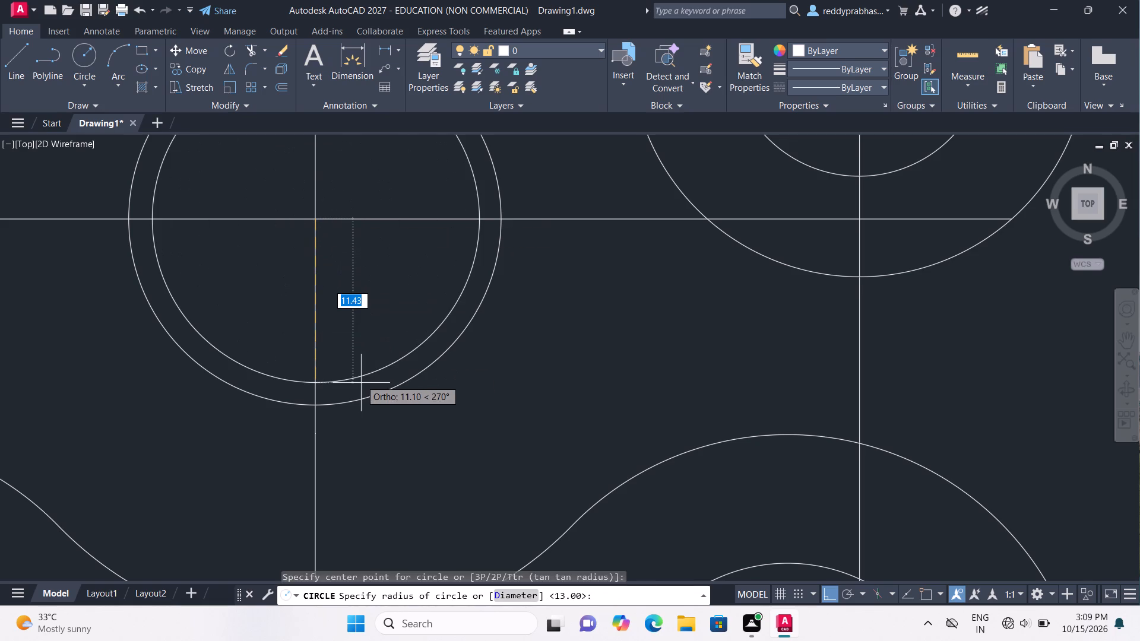
type("24")
key("Return")
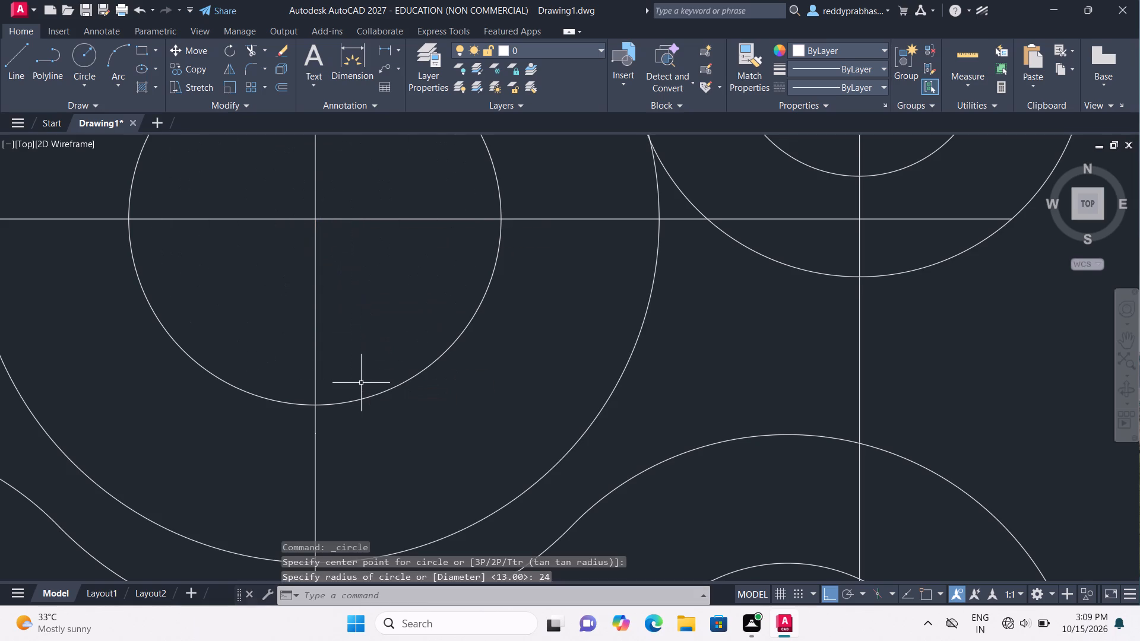
Fillet the upper junction of the left boss's outer circle and the central 24 mm radius circle with a 4 mm radius.
scroll(361, 383, "down", 2)
scroll(361, 383, "up", 1)
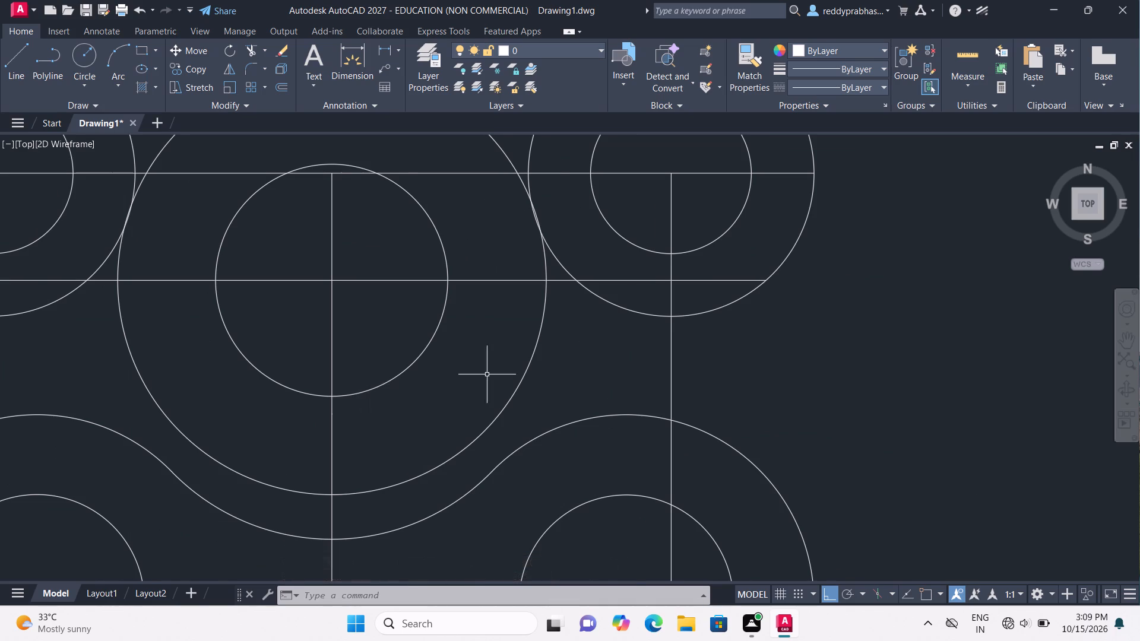
scroll(495, 371, "down", 2)
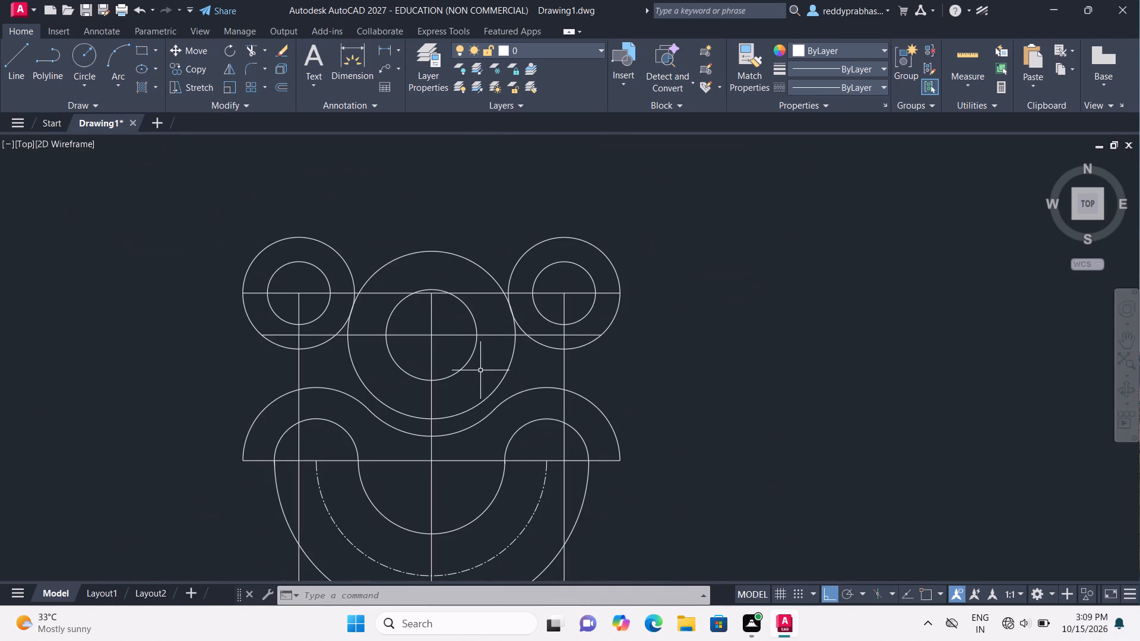
scroll(493, 360, "down", 1)
scroll(493, 360, "up", 1)
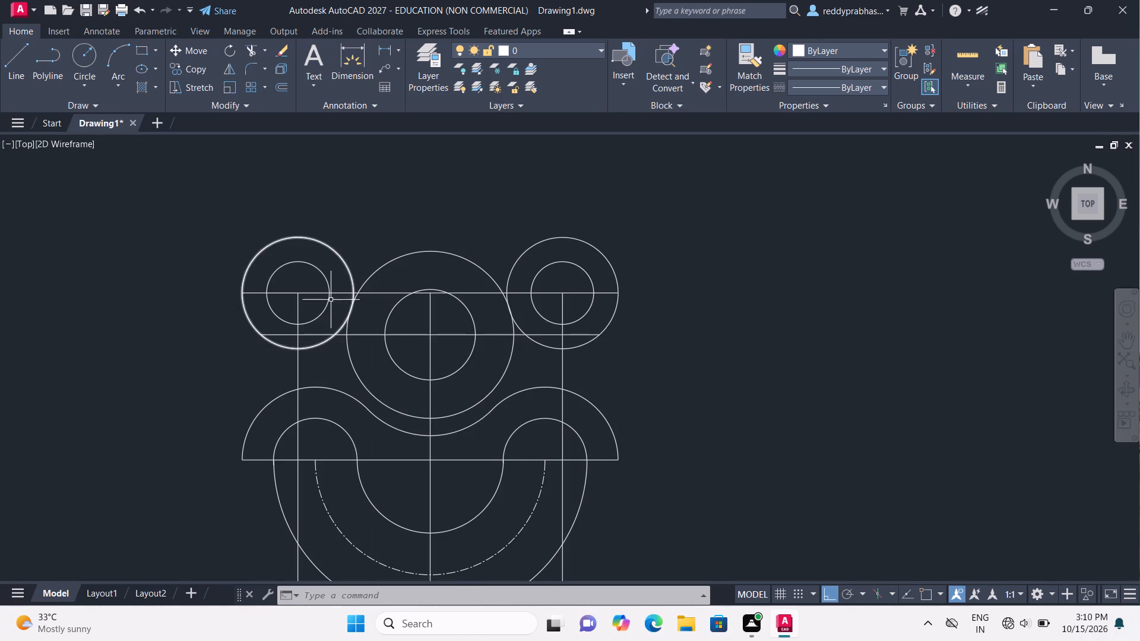
left_click(247, 71)
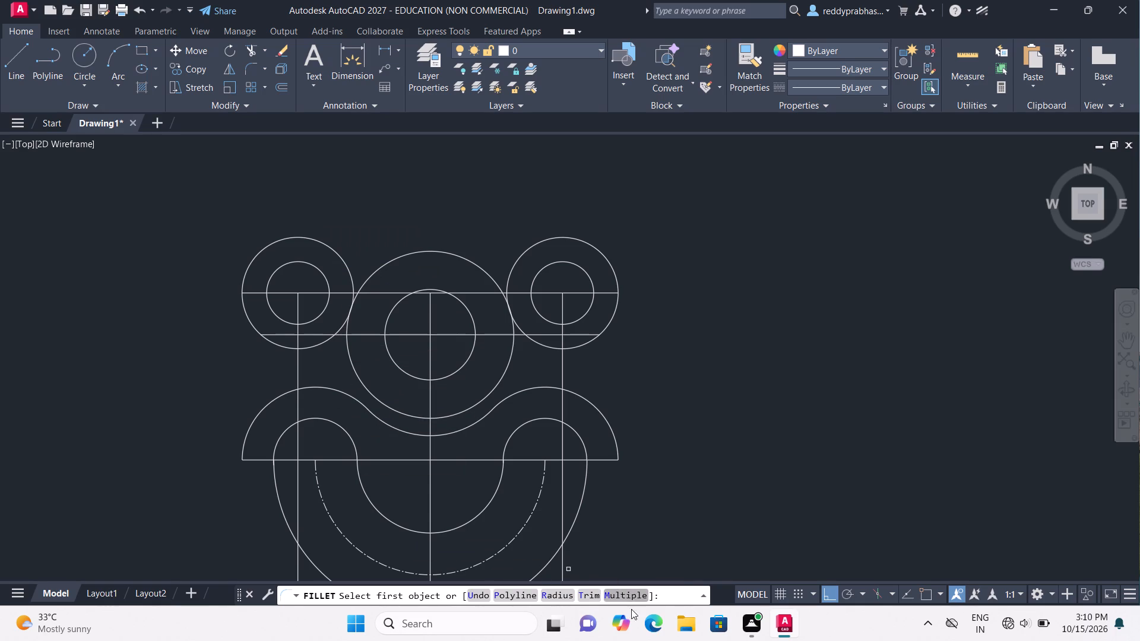
left_click(545, 596)
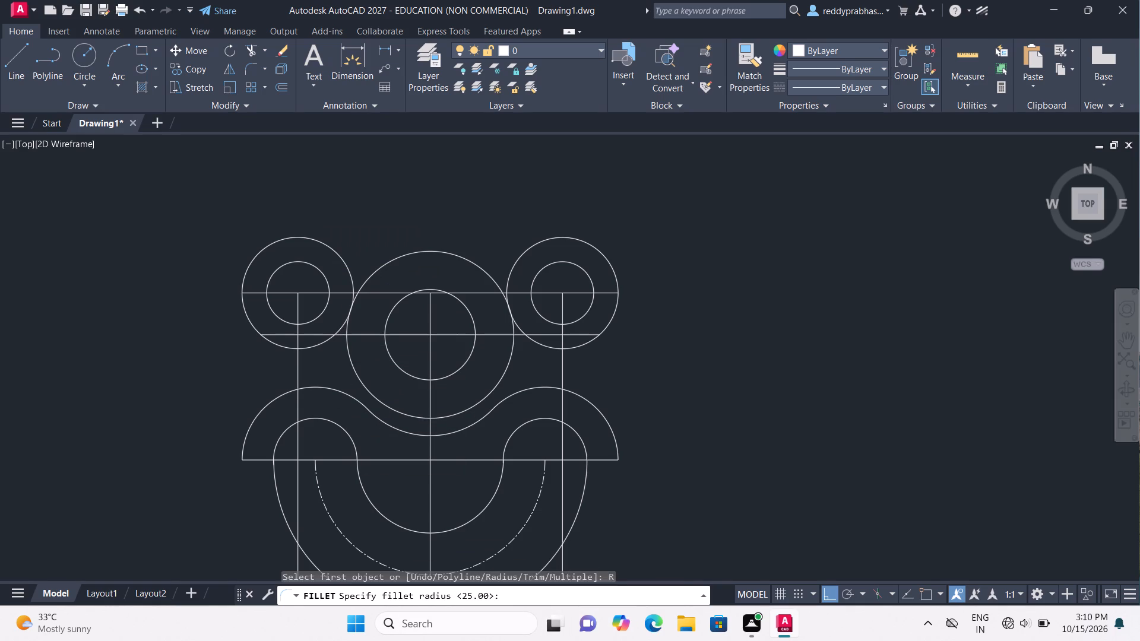
key("4")
key("Return")
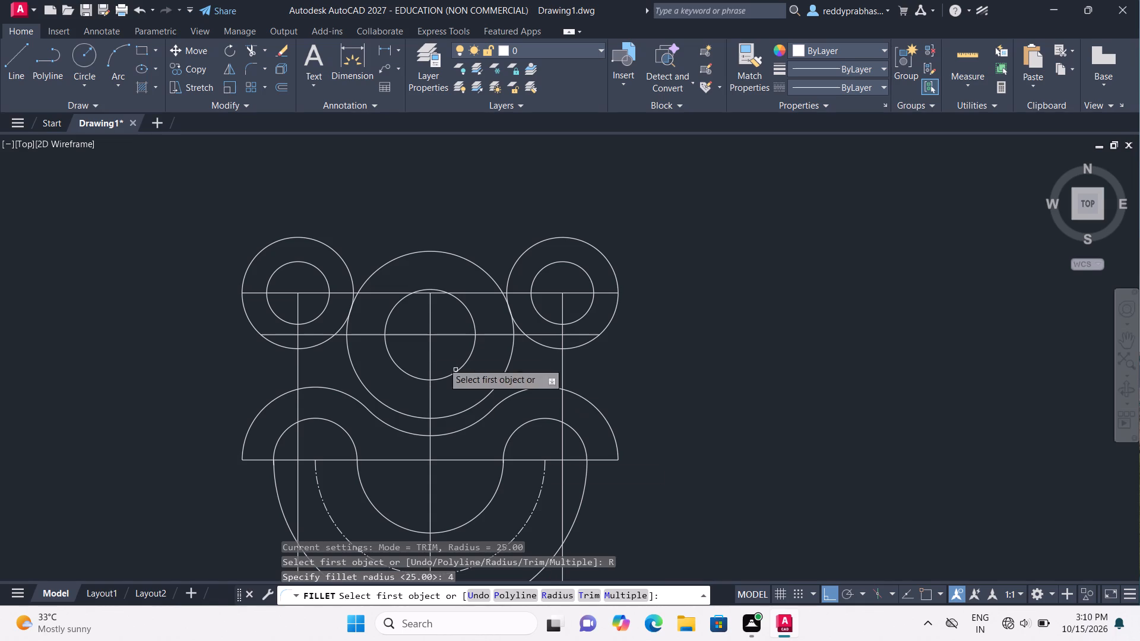
double_click(353, 277)
left_click(370, 279)
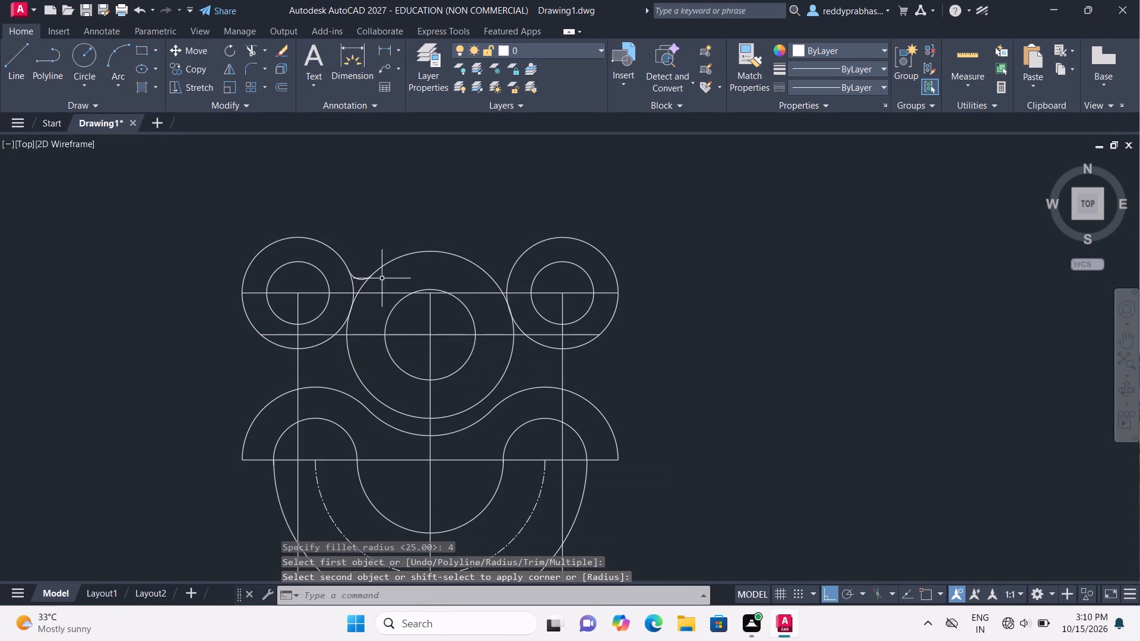
Add a matching 4 mm fillet at the upper junction of the central outer circle and the right boss's outer circle.
key("f")
double_click(536, 383)
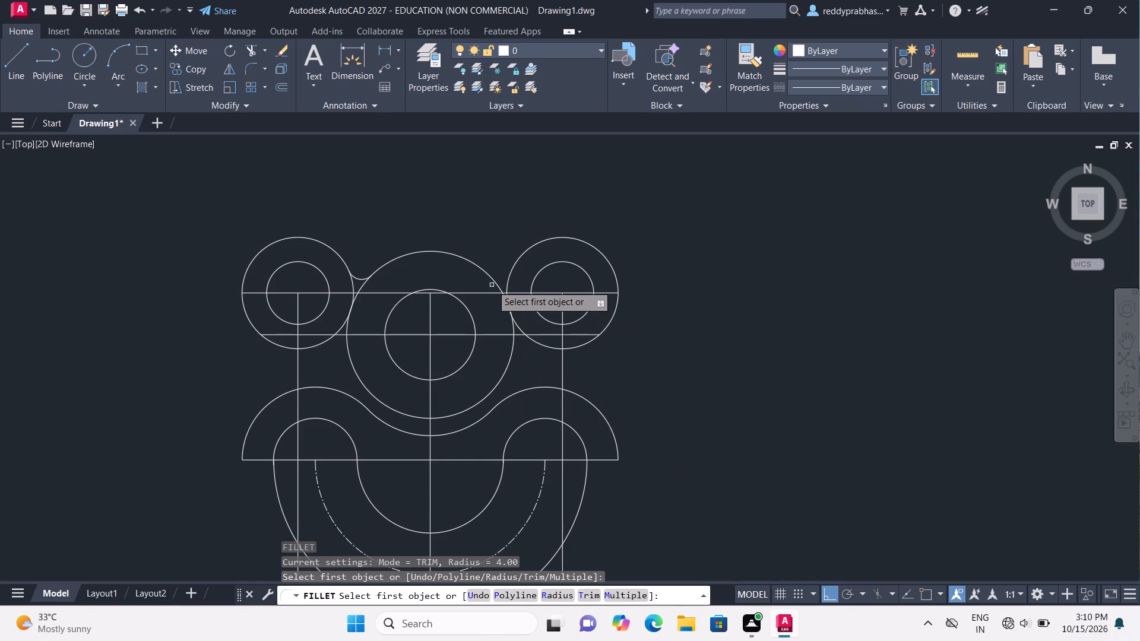
left_click(494, 281)
left_click(510, 271)
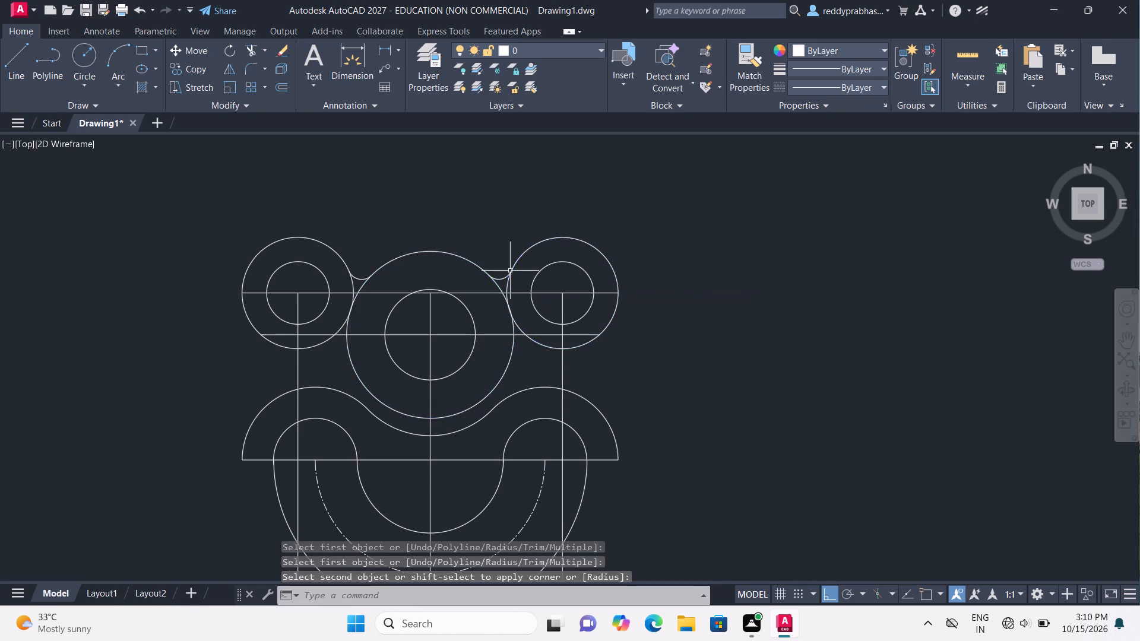
key("Escape")
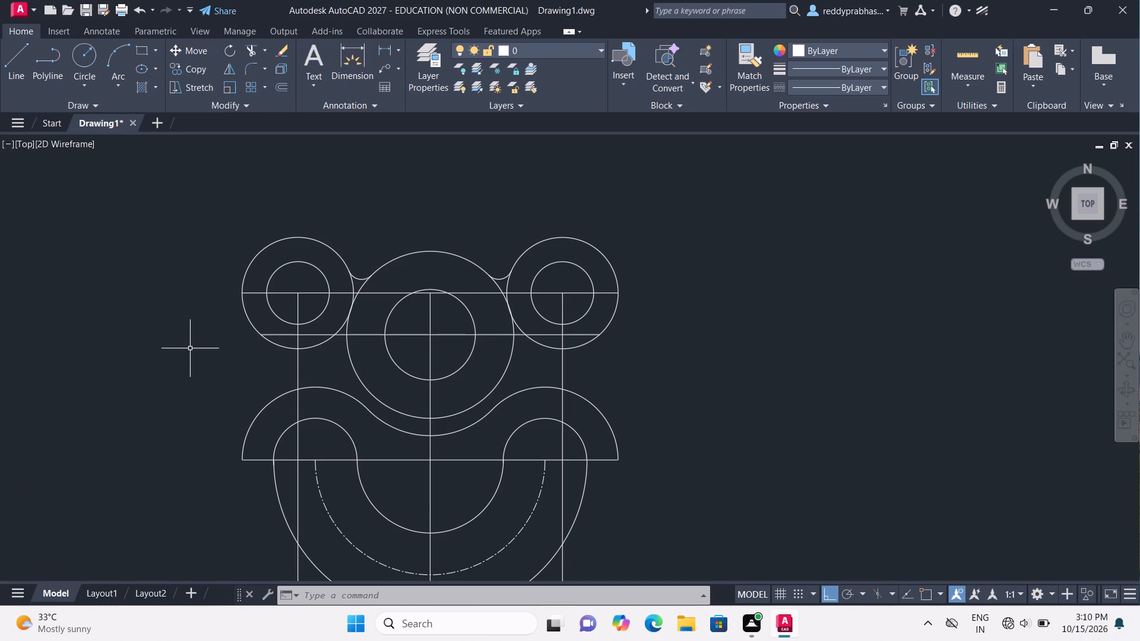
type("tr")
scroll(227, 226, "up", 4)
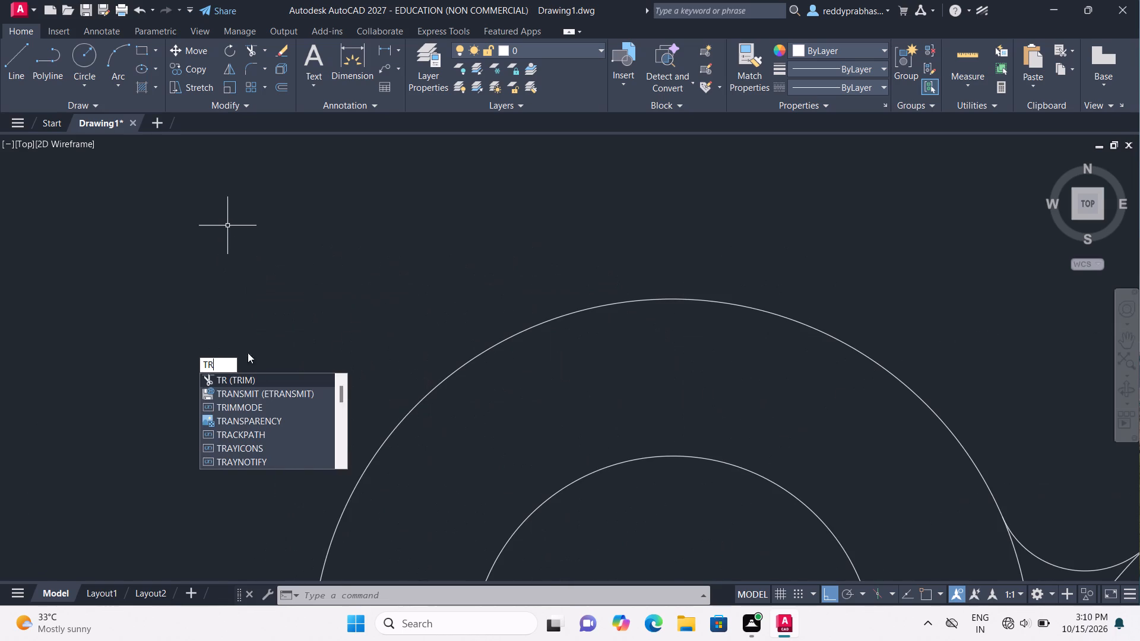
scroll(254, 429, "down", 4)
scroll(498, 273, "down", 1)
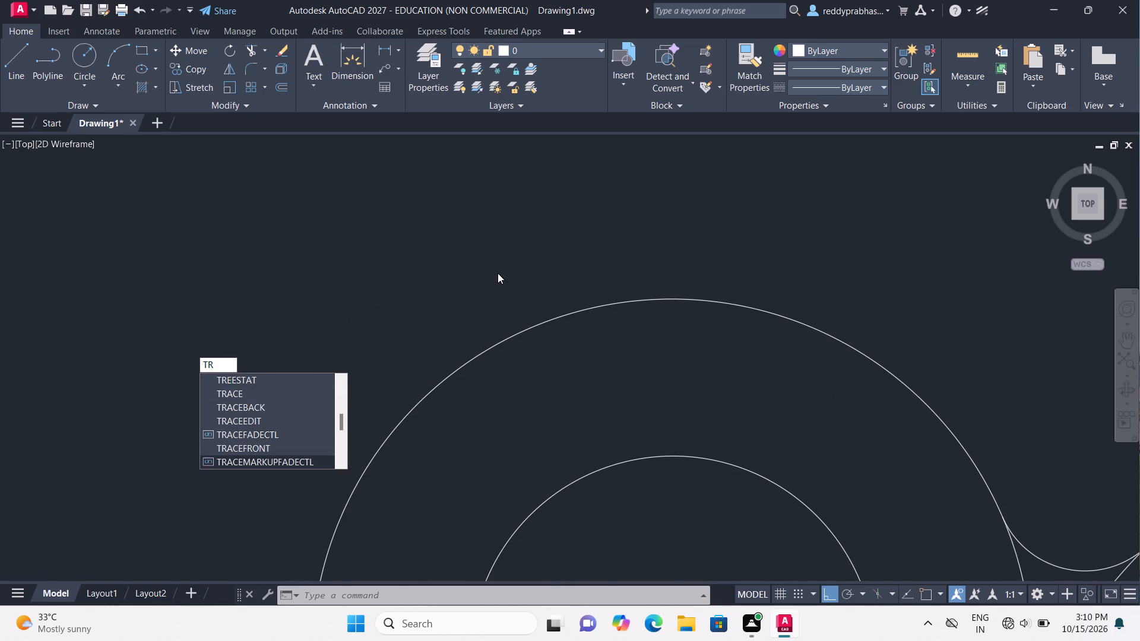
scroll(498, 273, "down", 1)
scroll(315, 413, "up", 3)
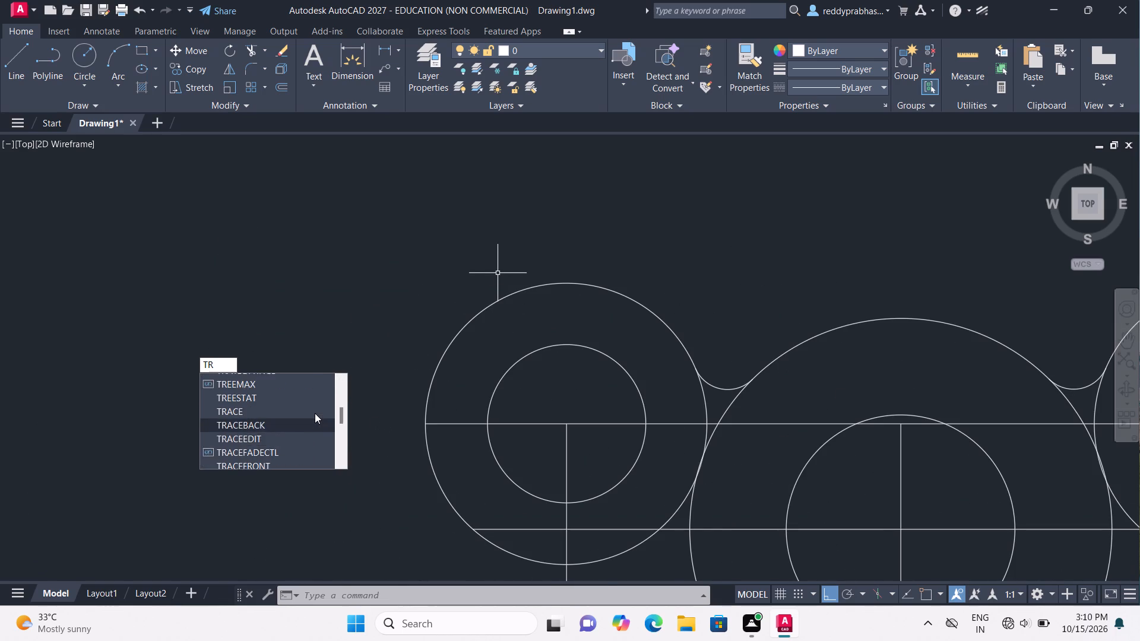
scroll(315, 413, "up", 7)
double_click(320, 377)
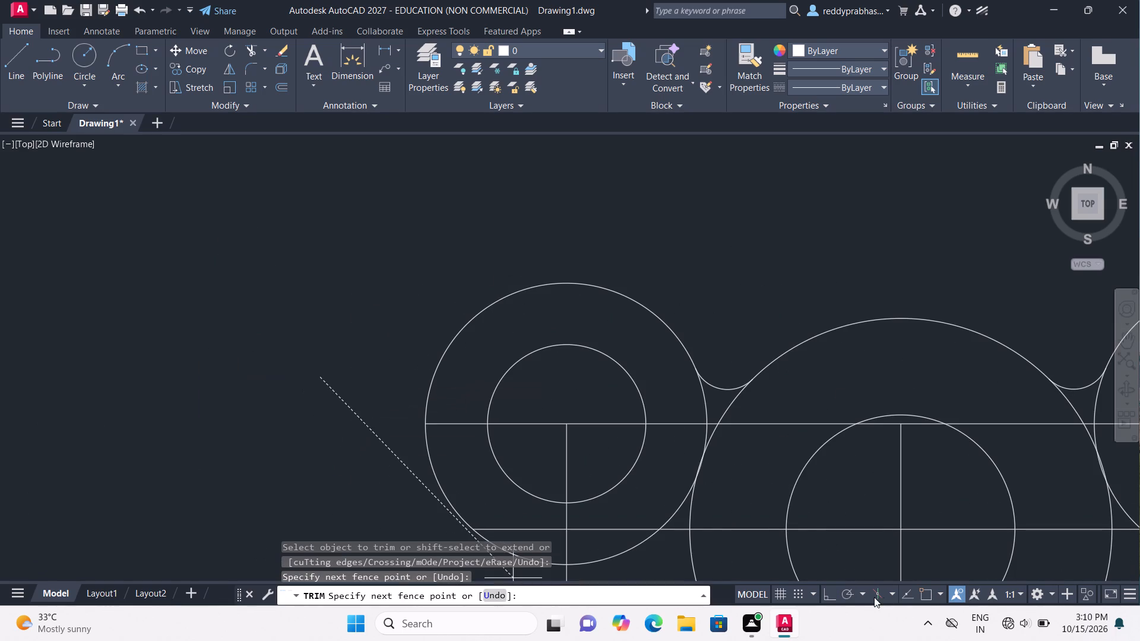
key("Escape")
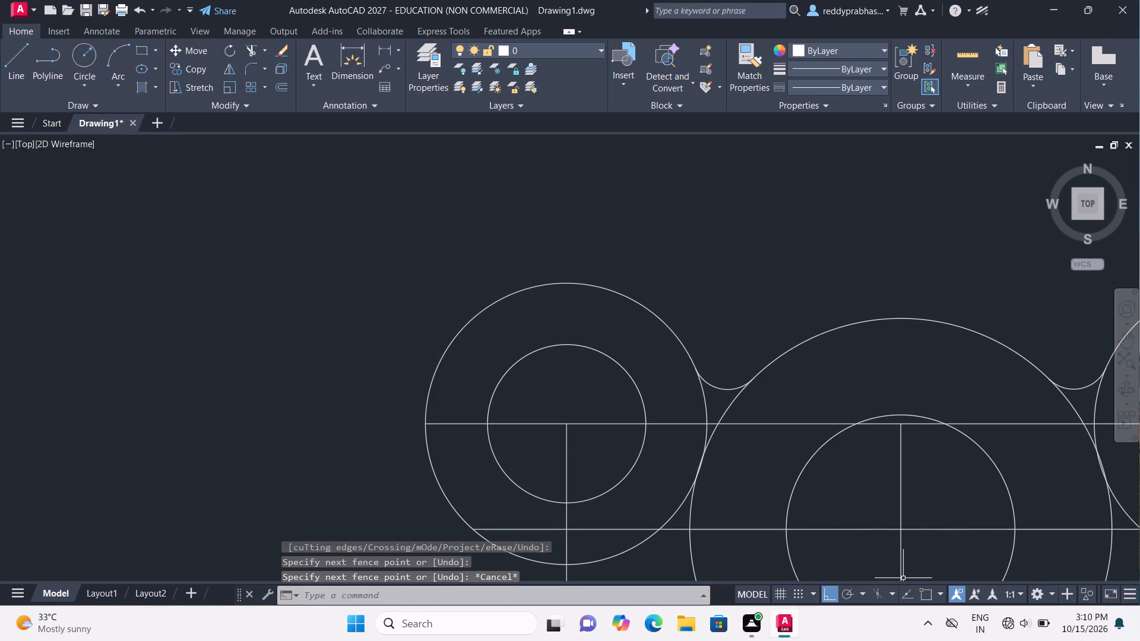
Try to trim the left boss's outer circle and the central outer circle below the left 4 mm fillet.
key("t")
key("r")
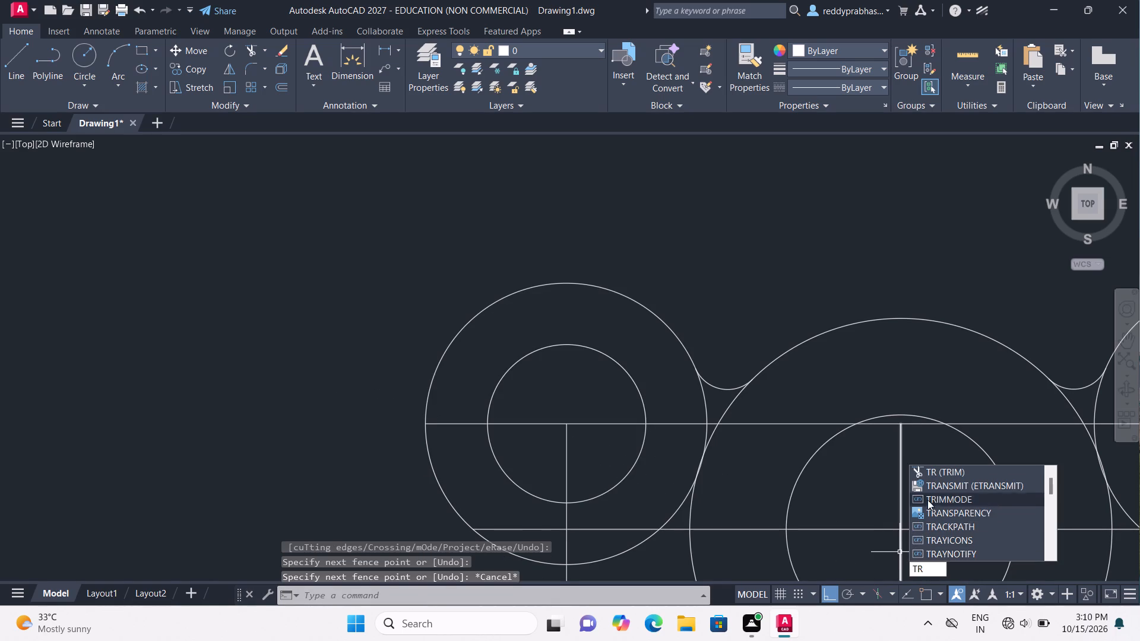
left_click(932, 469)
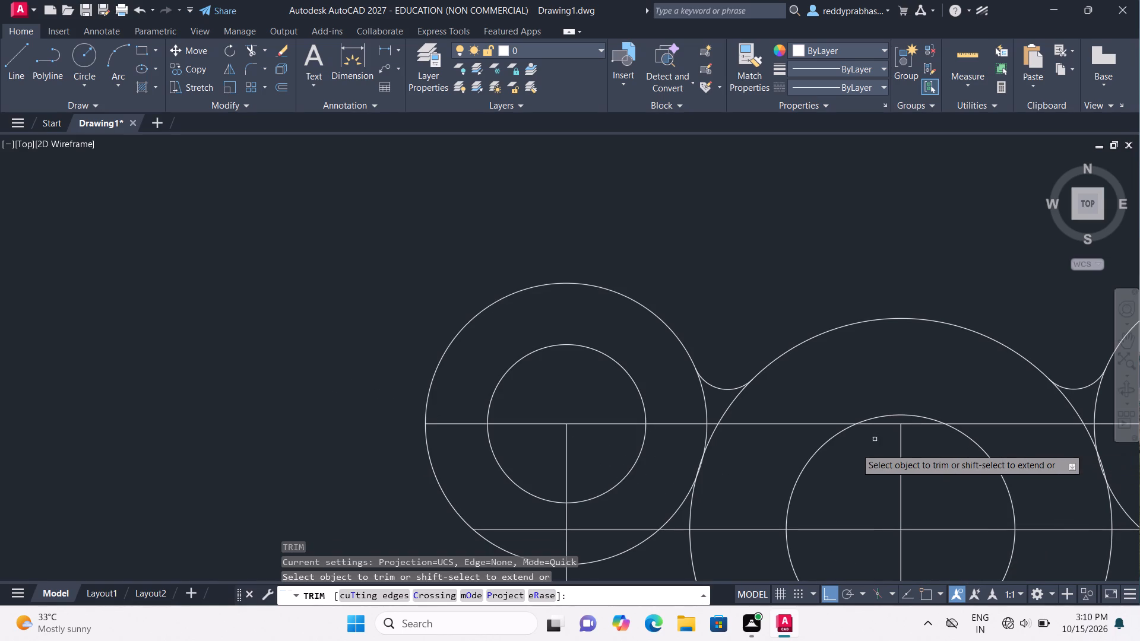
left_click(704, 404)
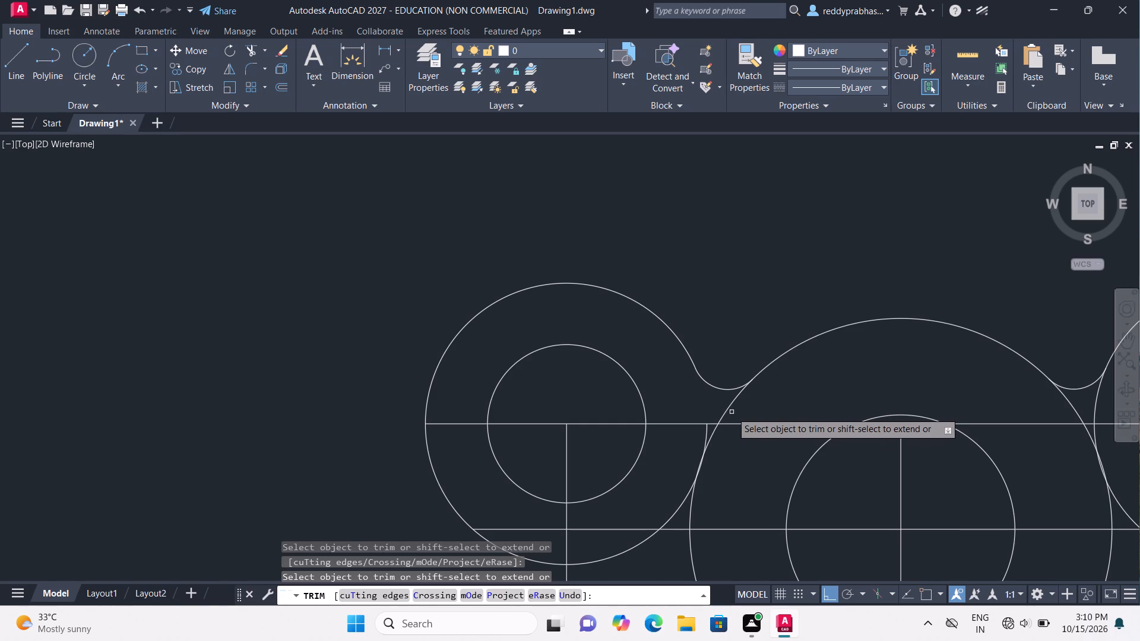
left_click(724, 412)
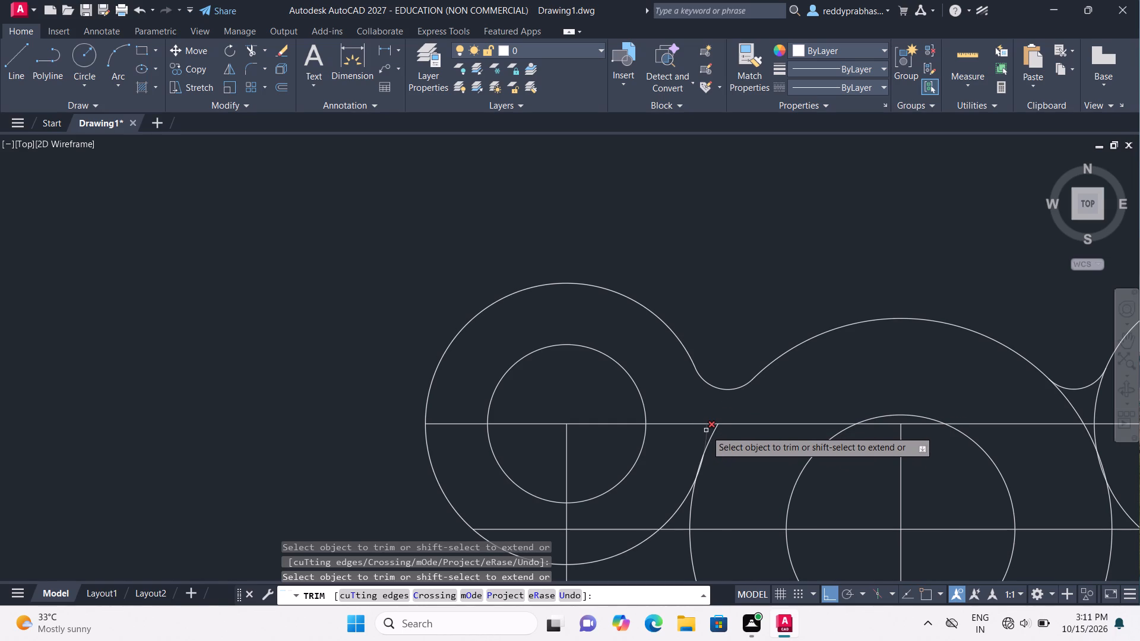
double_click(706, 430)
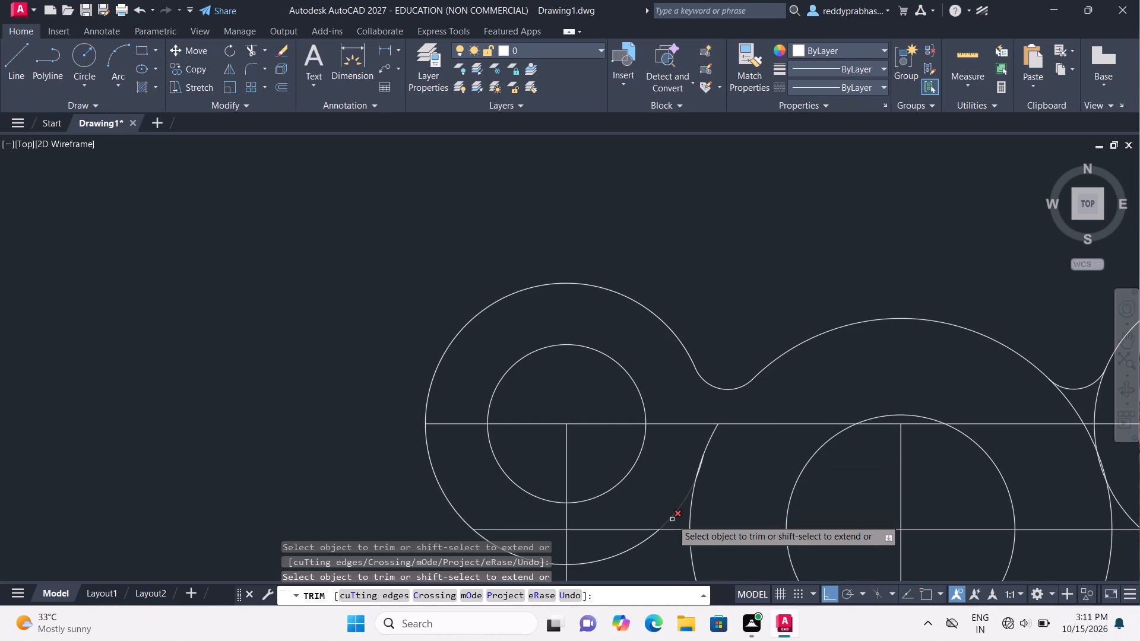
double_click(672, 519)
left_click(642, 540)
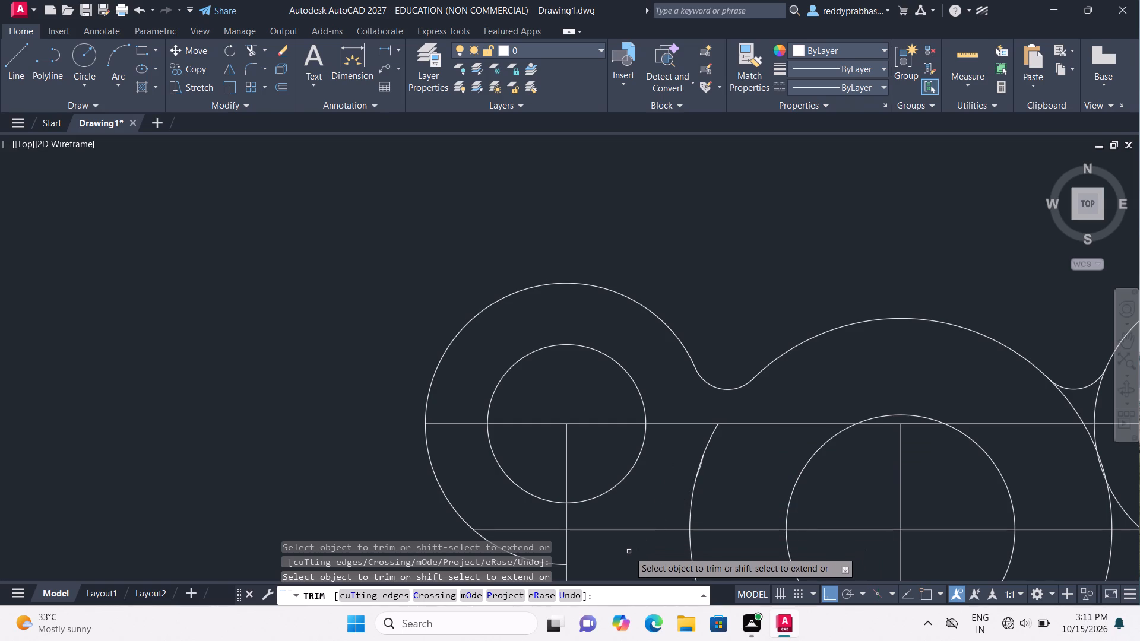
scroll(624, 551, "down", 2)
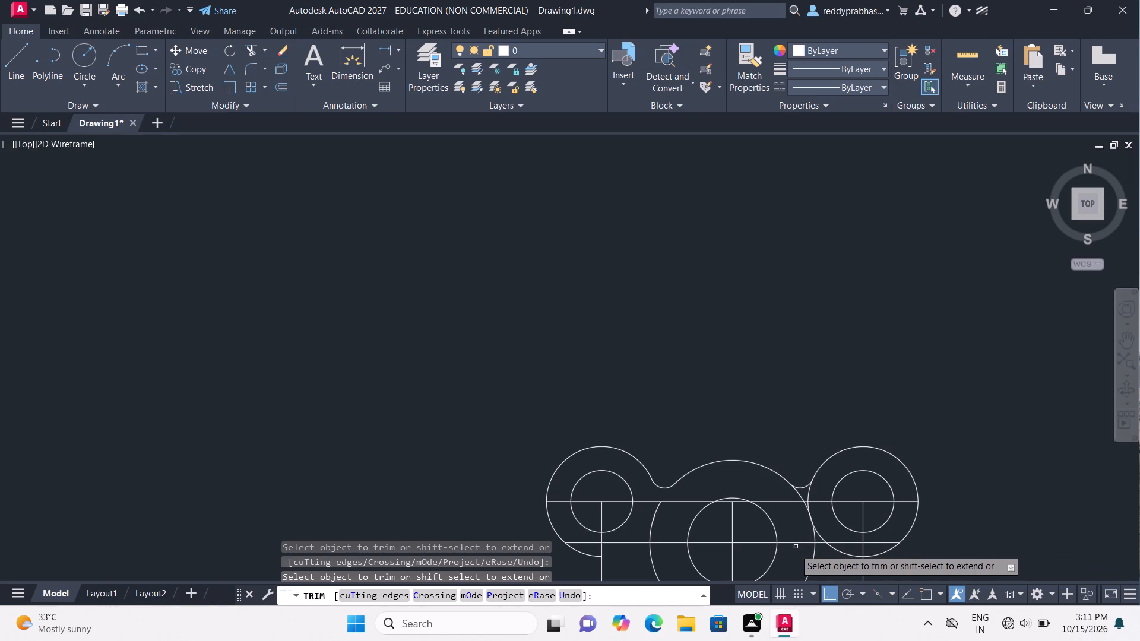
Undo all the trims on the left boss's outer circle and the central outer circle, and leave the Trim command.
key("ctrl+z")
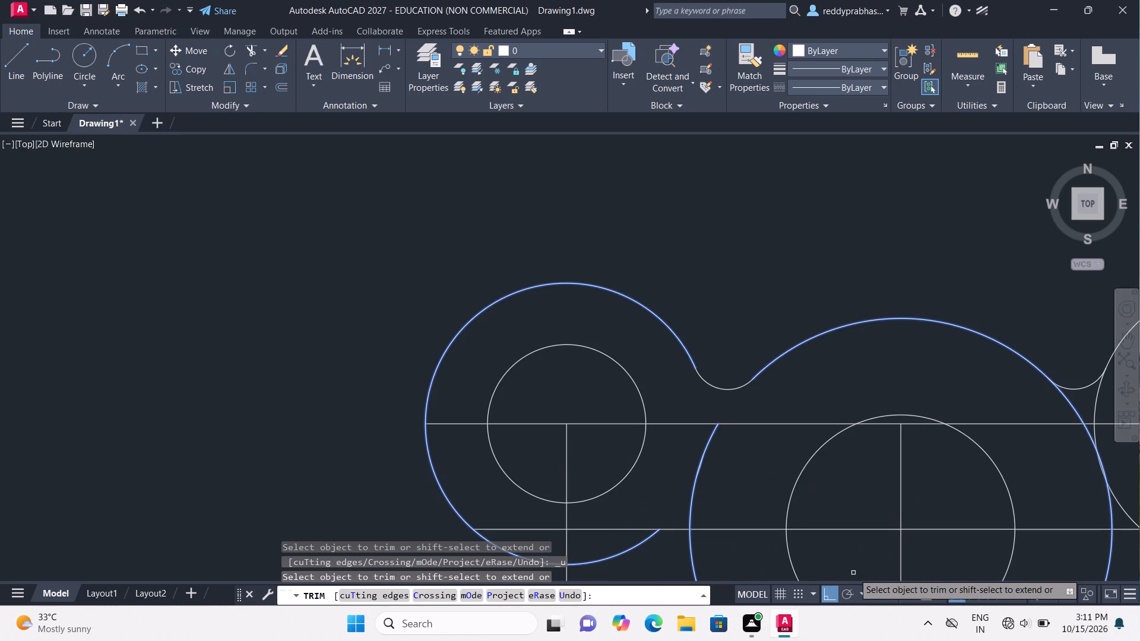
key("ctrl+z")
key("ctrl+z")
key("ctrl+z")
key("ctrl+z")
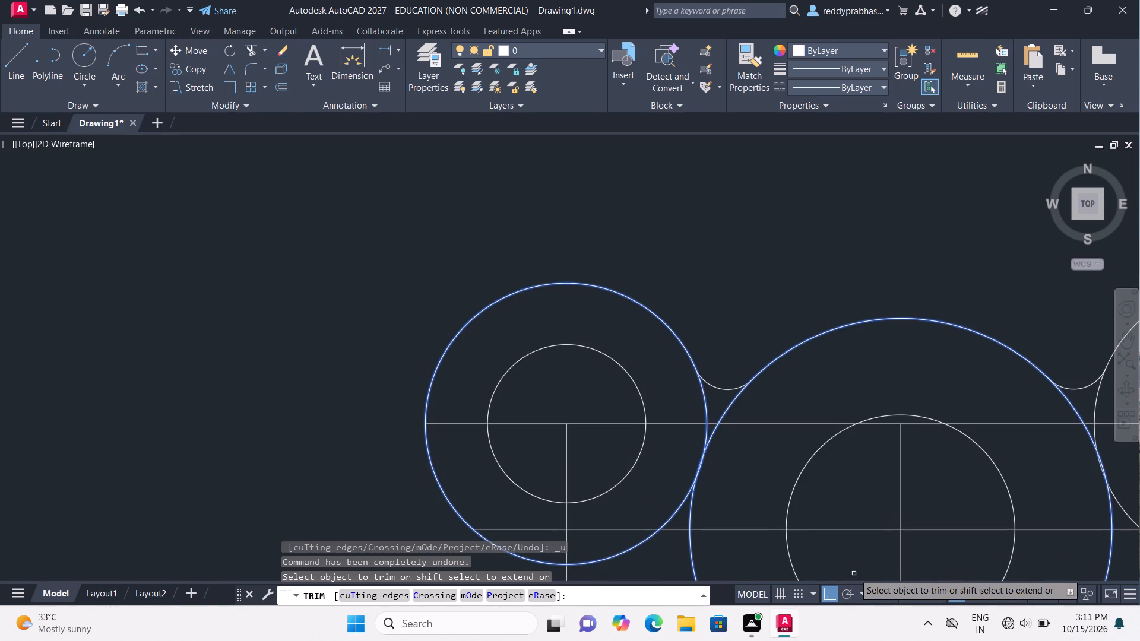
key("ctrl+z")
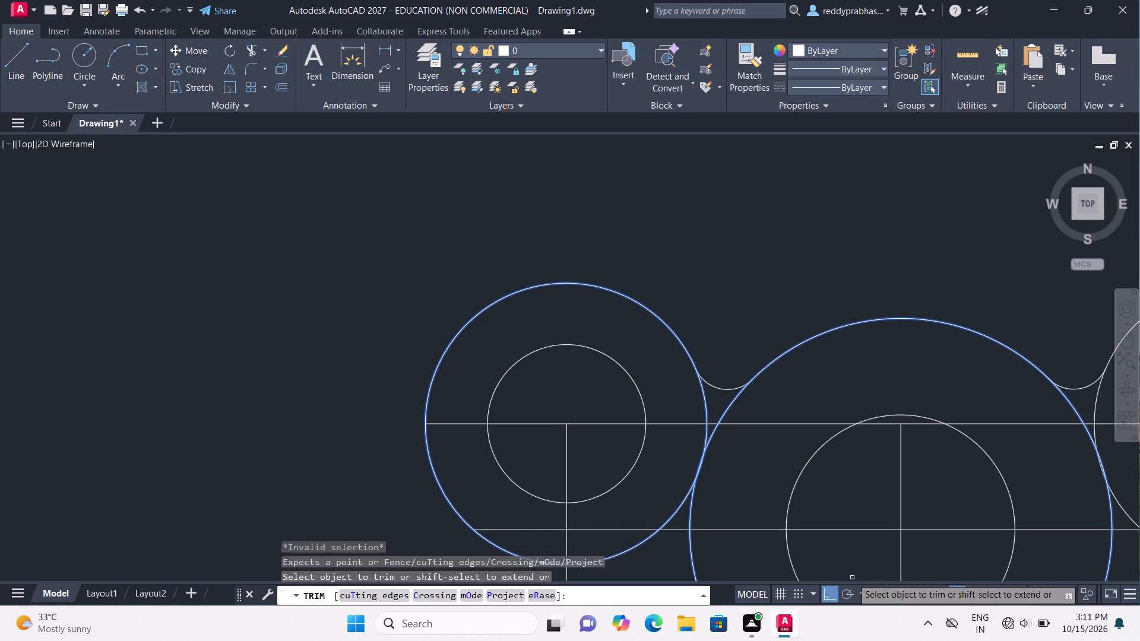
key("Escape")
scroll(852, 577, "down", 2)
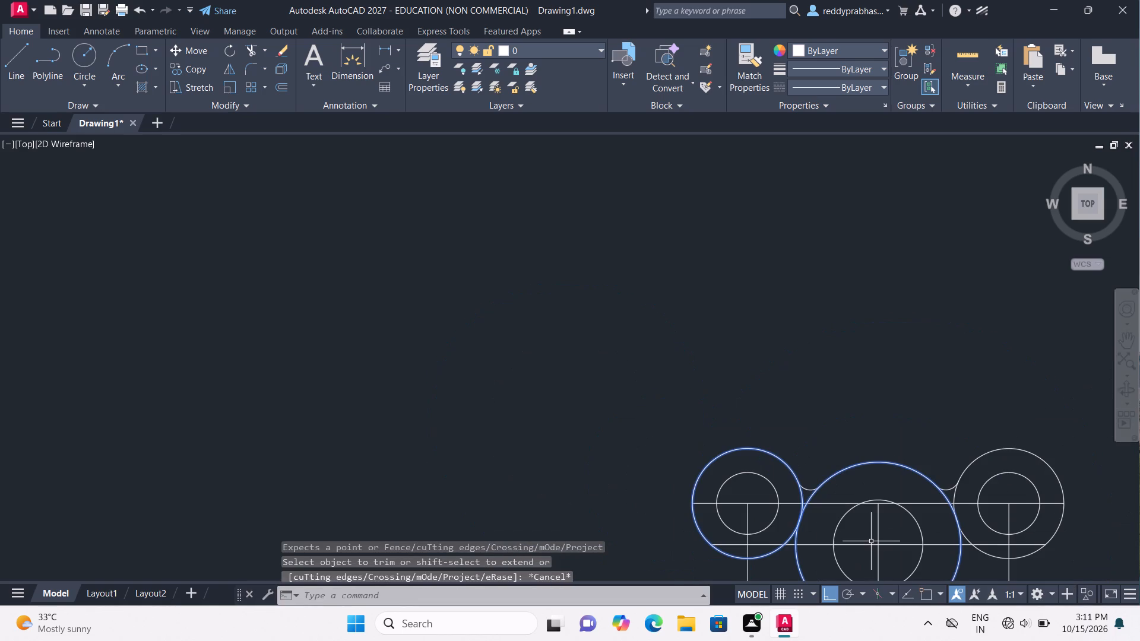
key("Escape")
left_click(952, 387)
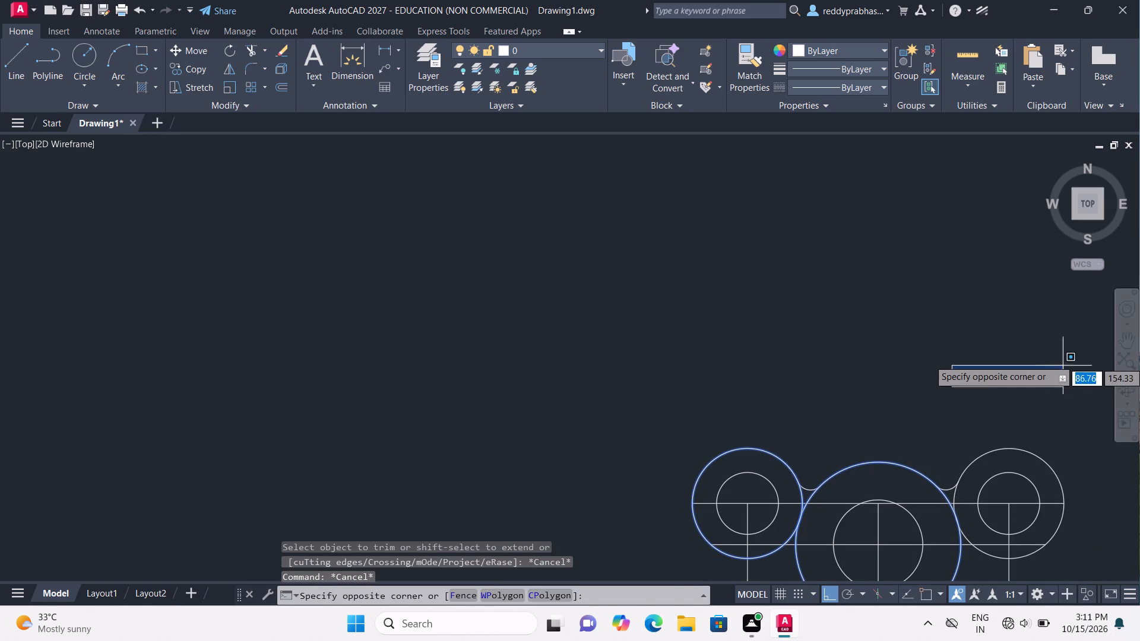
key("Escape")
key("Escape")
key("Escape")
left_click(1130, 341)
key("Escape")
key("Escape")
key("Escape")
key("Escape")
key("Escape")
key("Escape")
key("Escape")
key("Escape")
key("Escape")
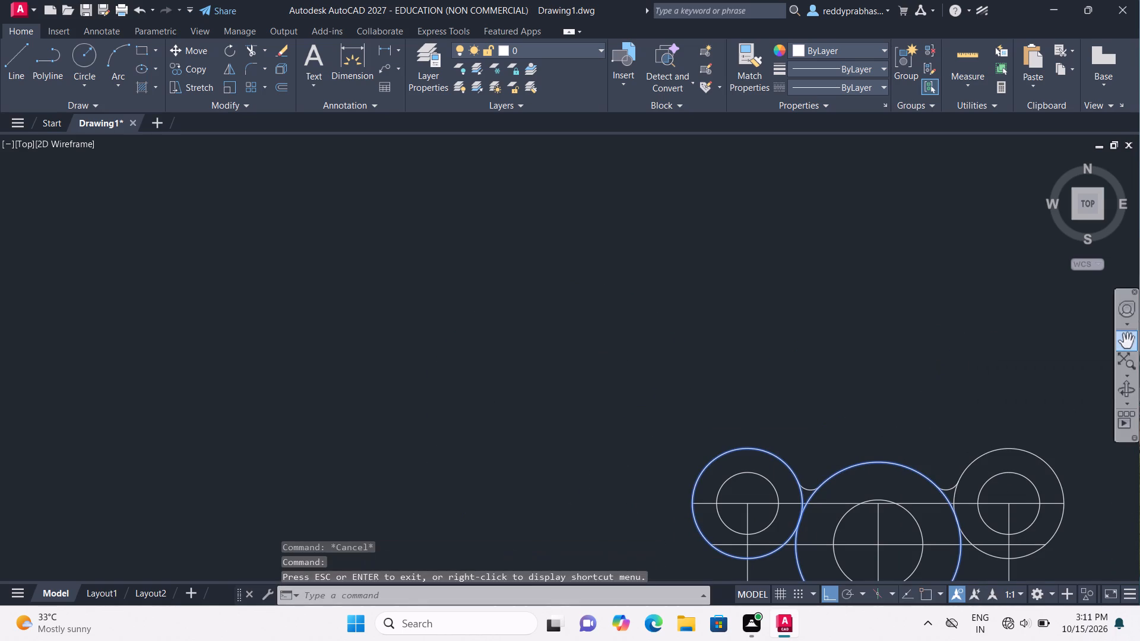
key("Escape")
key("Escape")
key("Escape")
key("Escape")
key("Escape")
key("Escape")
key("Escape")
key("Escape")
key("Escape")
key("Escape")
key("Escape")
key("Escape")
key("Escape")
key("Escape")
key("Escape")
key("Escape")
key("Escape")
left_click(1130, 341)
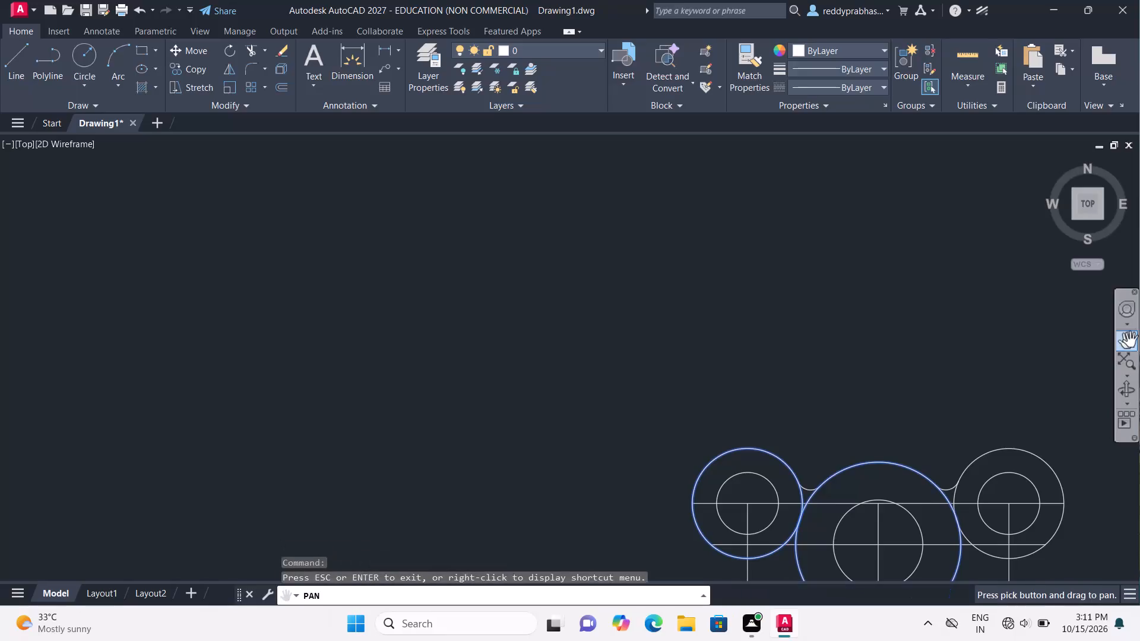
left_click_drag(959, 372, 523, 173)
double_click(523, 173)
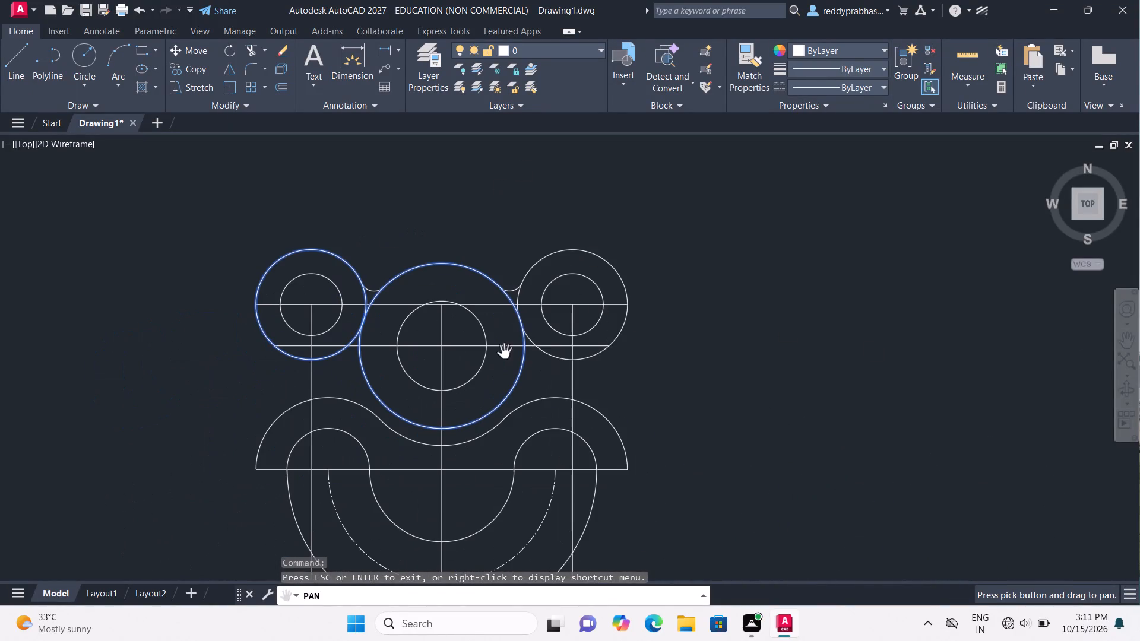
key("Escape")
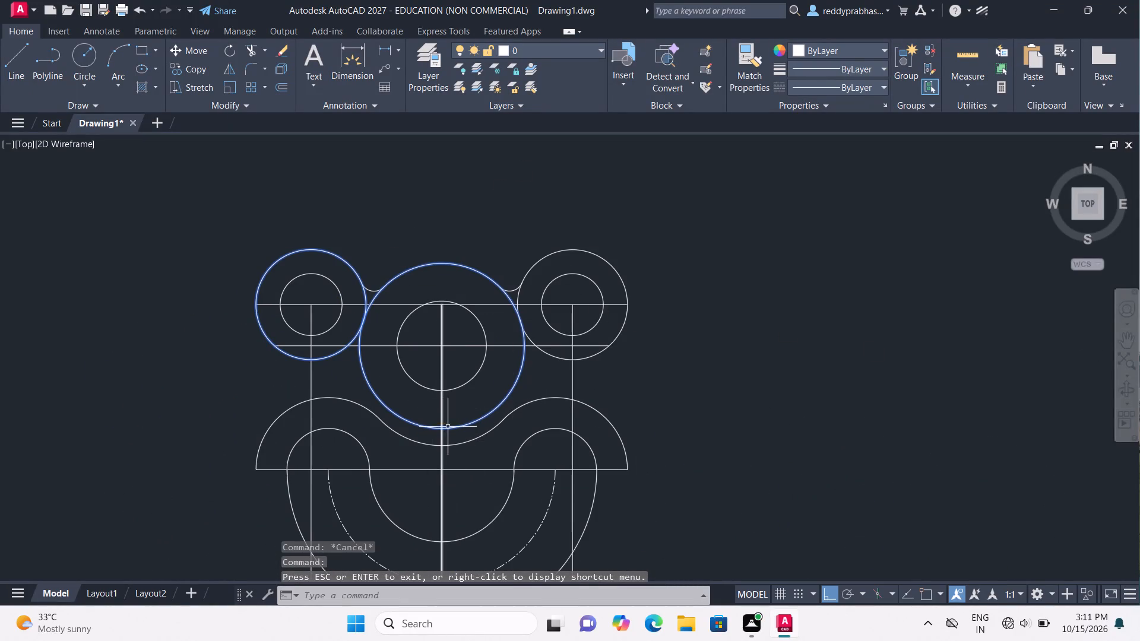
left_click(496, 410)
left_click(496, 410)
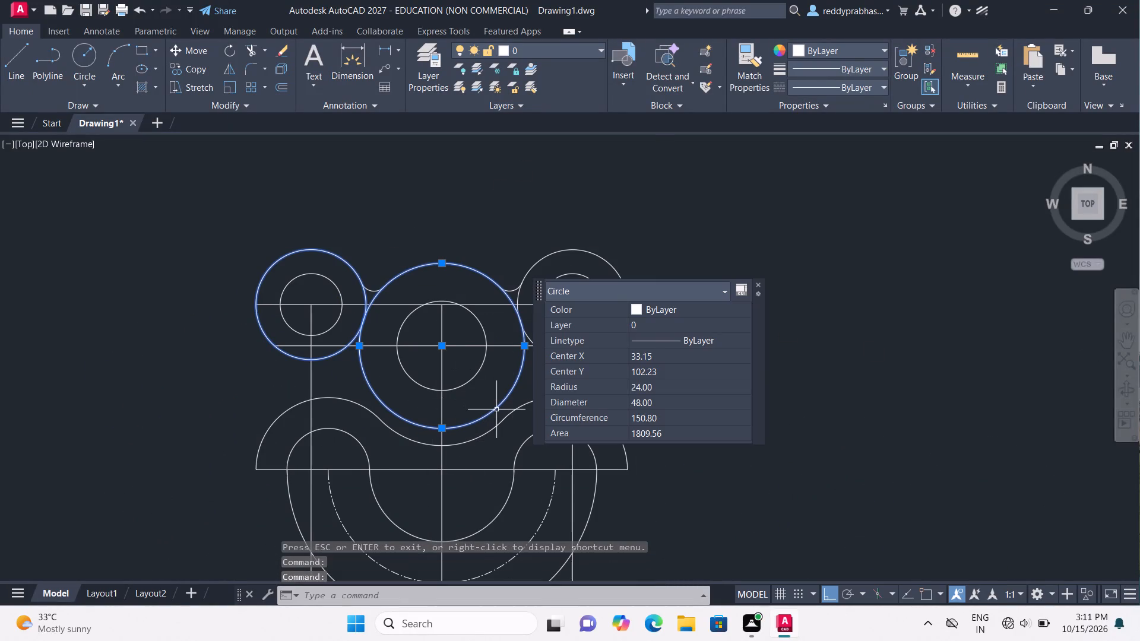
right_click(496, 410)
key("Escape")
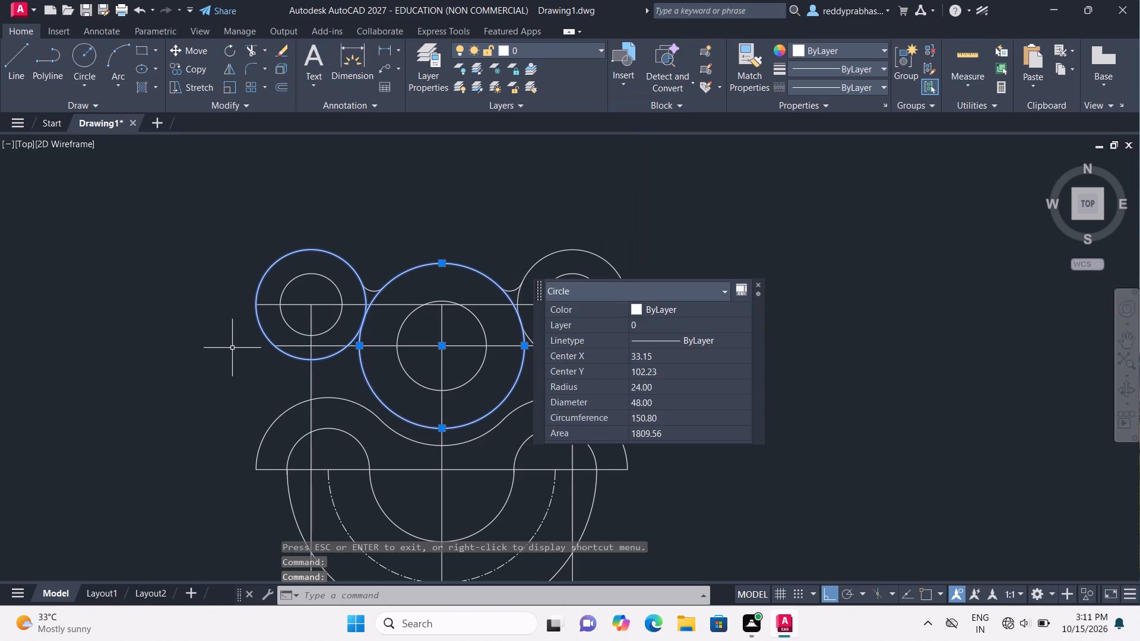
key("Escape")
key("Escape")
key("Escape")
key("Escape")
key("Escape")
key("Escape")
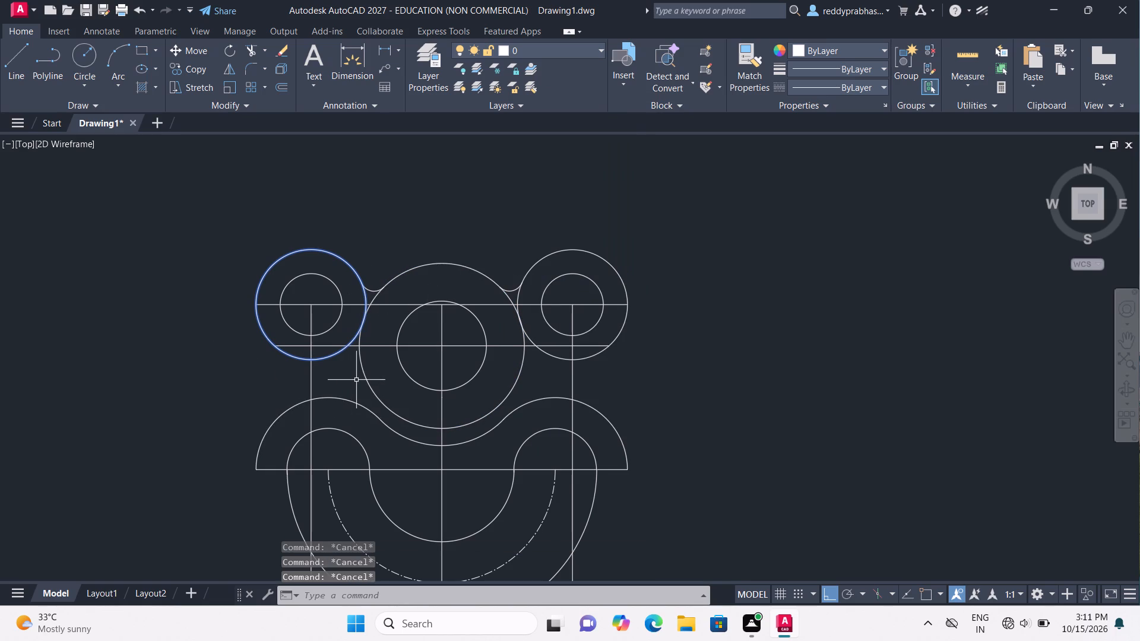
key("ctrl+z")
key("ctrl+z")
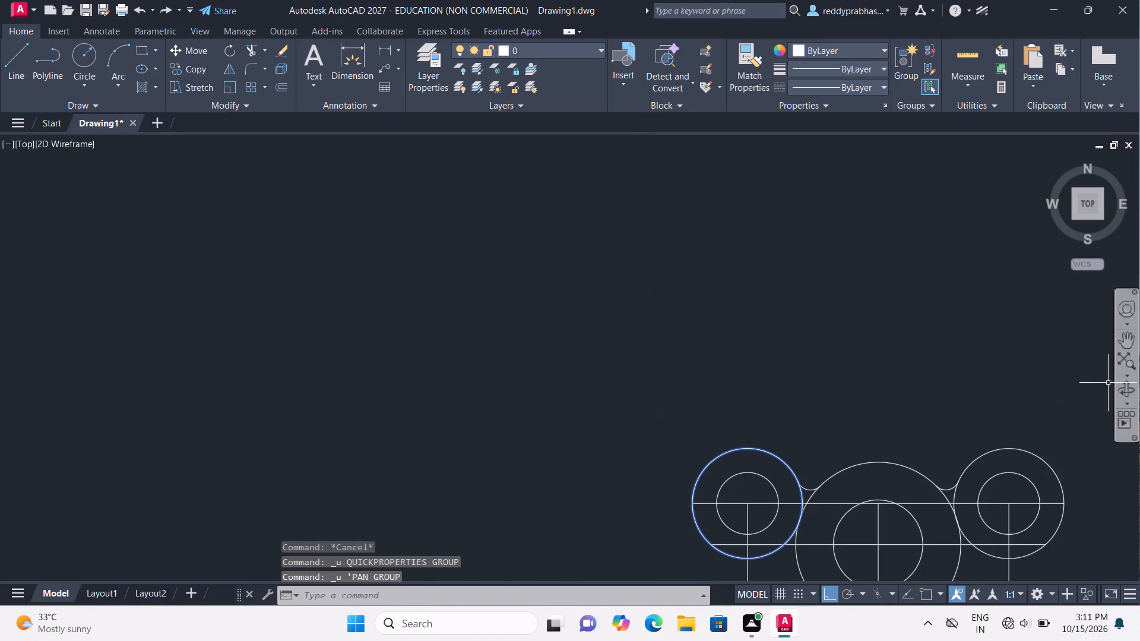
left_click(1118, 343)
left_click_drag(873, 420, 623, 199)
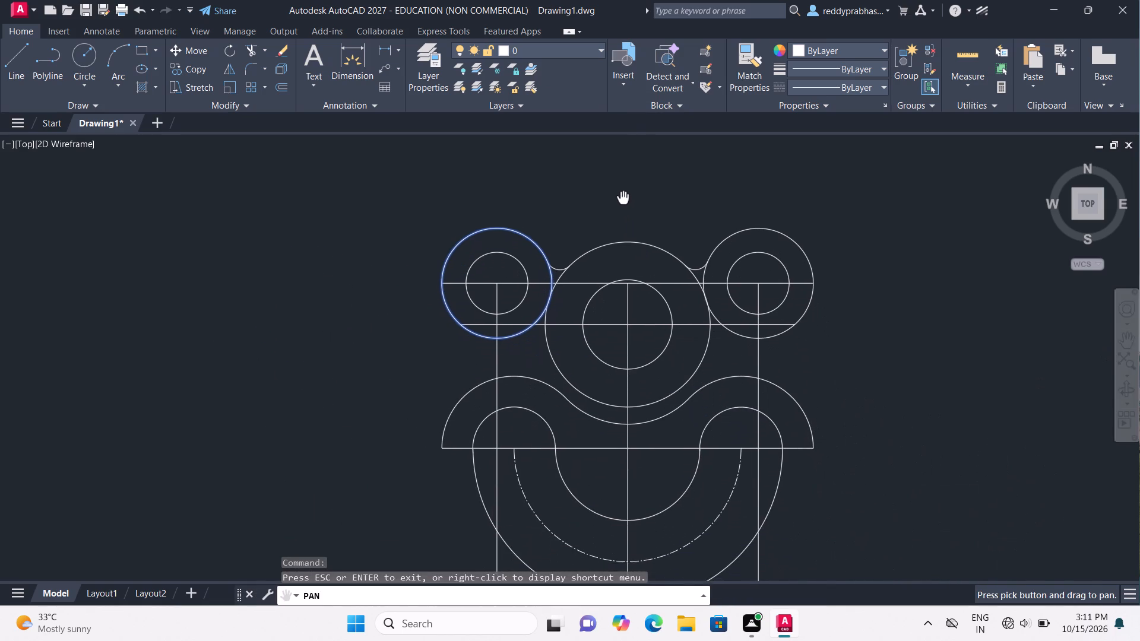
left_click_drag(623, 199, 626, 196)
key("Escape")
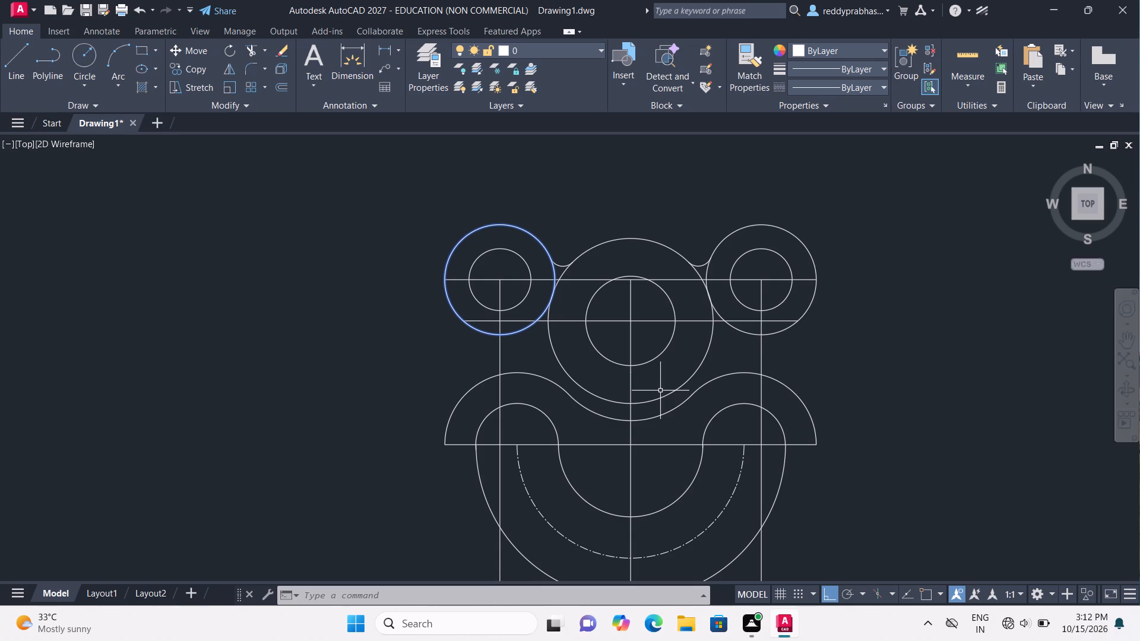
Check the object snap modes in the drafting settings and keep Tangent snap enabled.
key("o")
key("s")
left_click(723, 421)
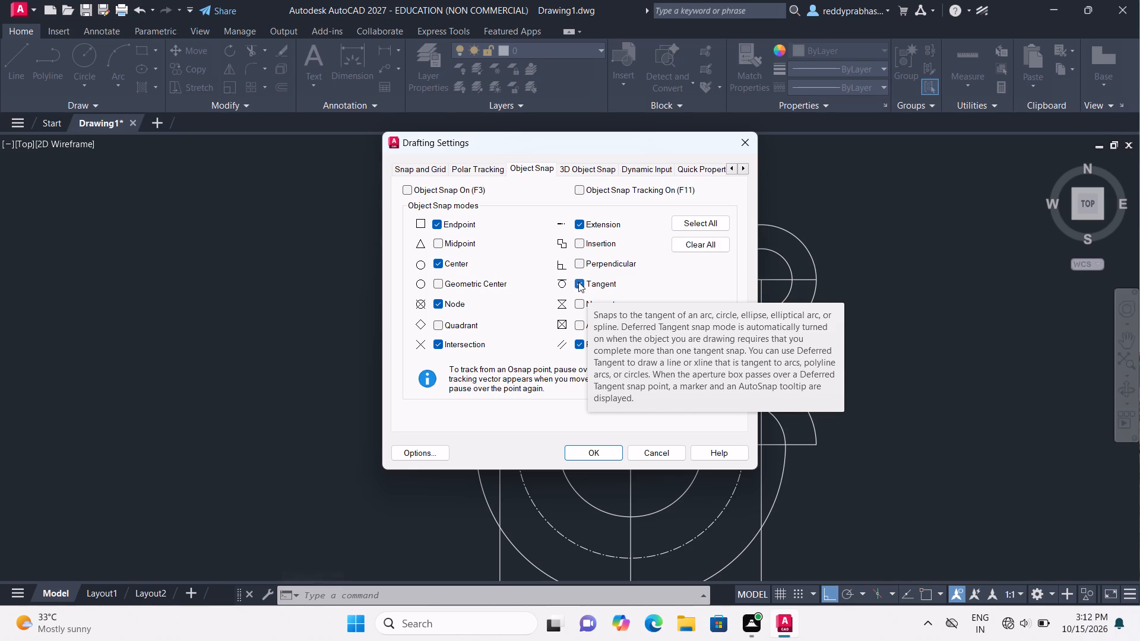
left_click(578, 282)
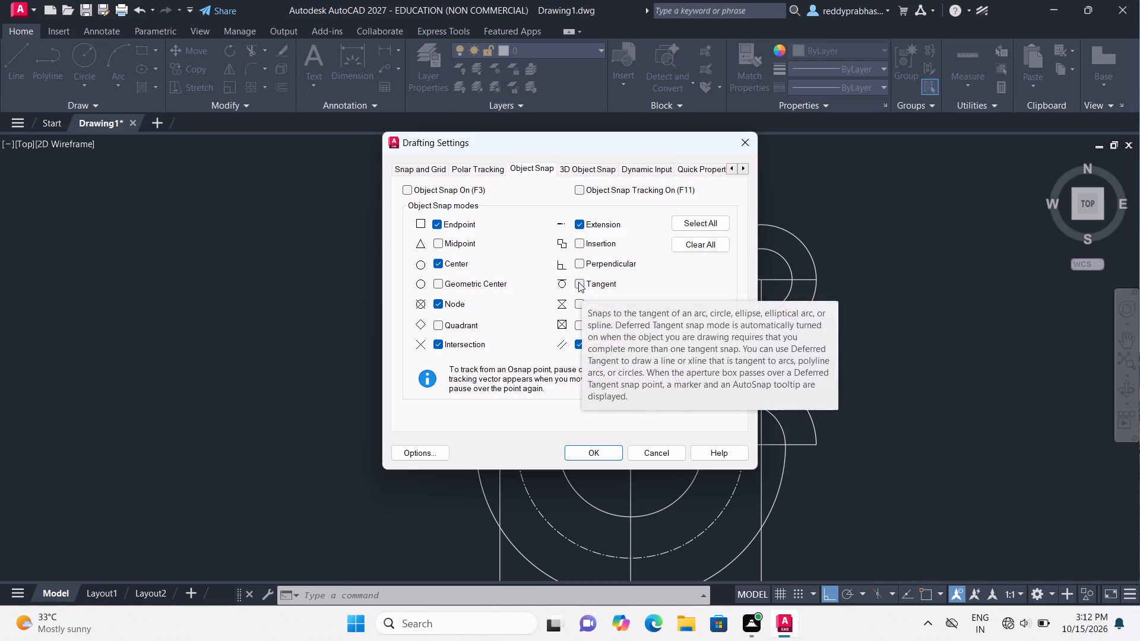
left_click(578, 282)
left_click(588, 450)
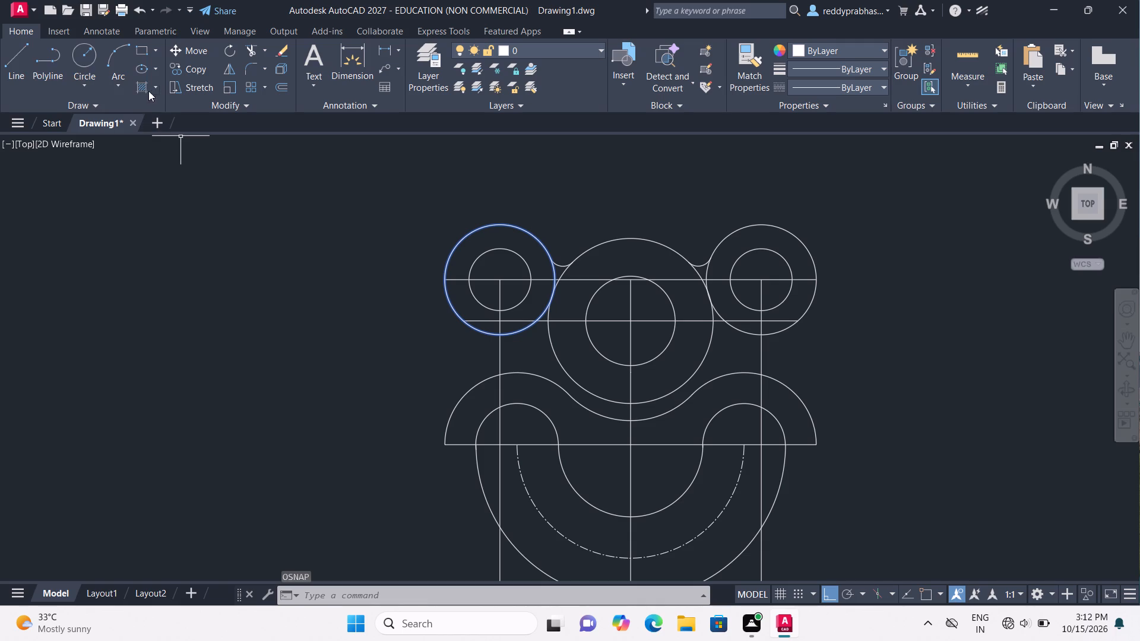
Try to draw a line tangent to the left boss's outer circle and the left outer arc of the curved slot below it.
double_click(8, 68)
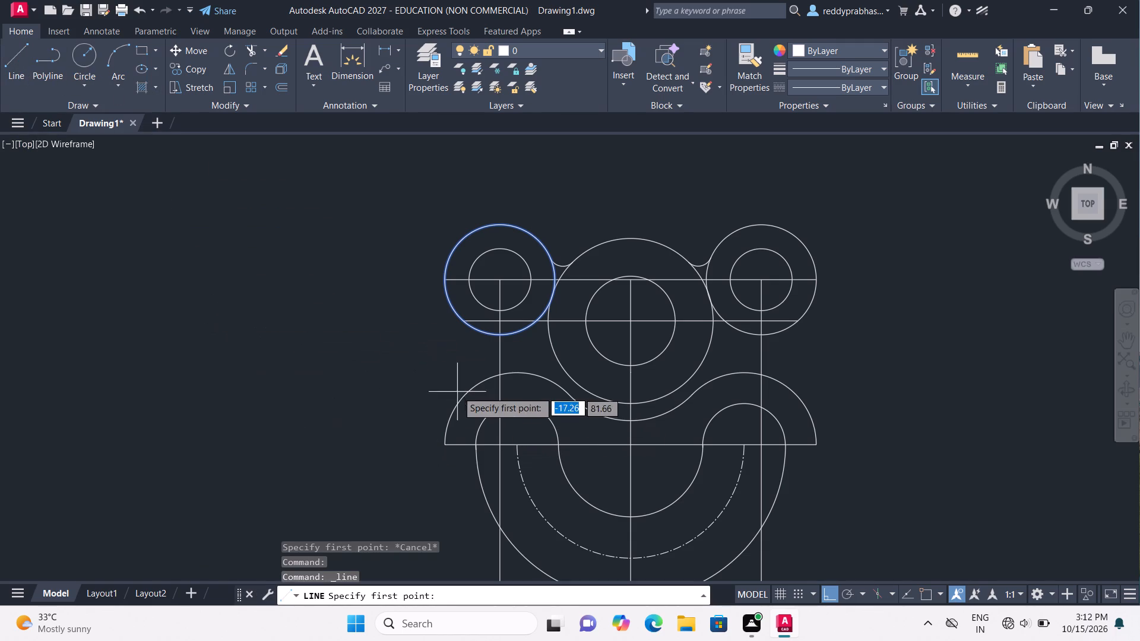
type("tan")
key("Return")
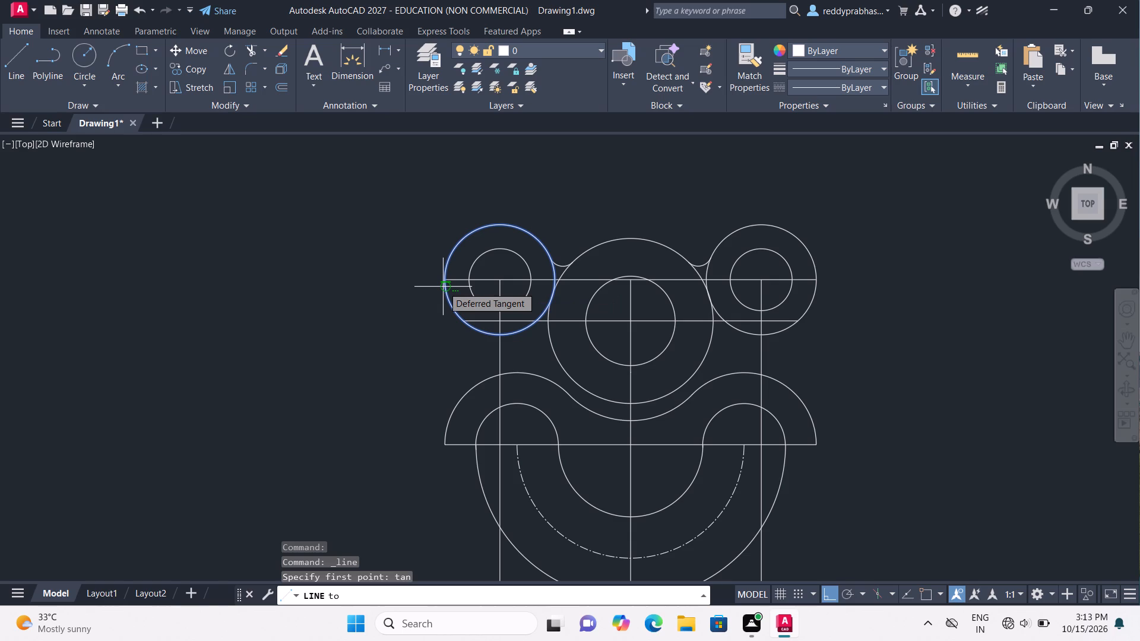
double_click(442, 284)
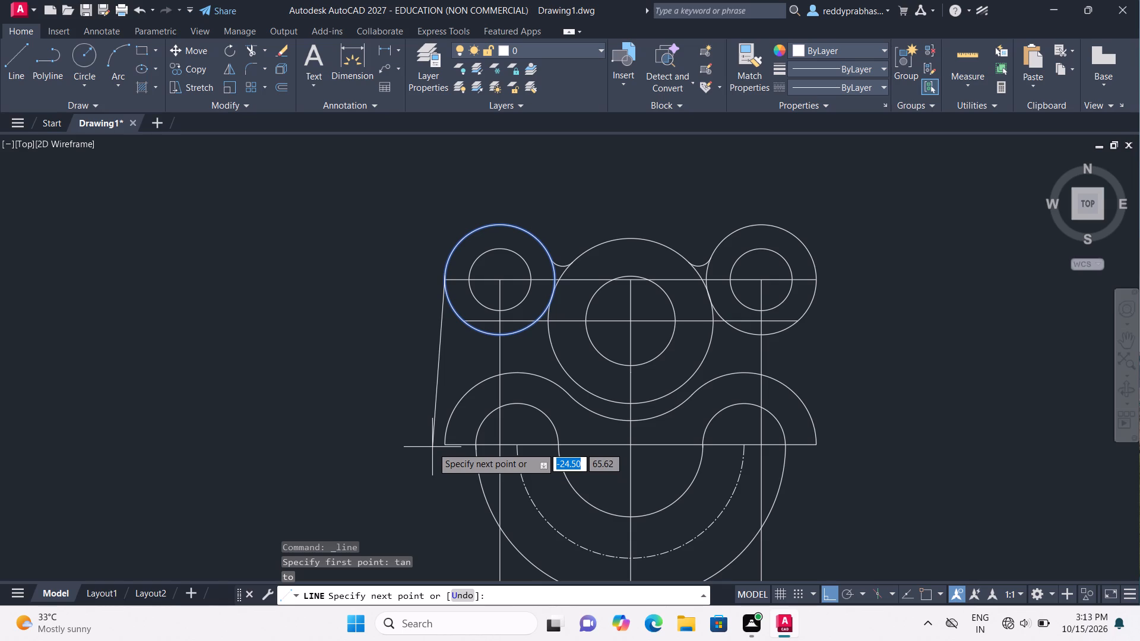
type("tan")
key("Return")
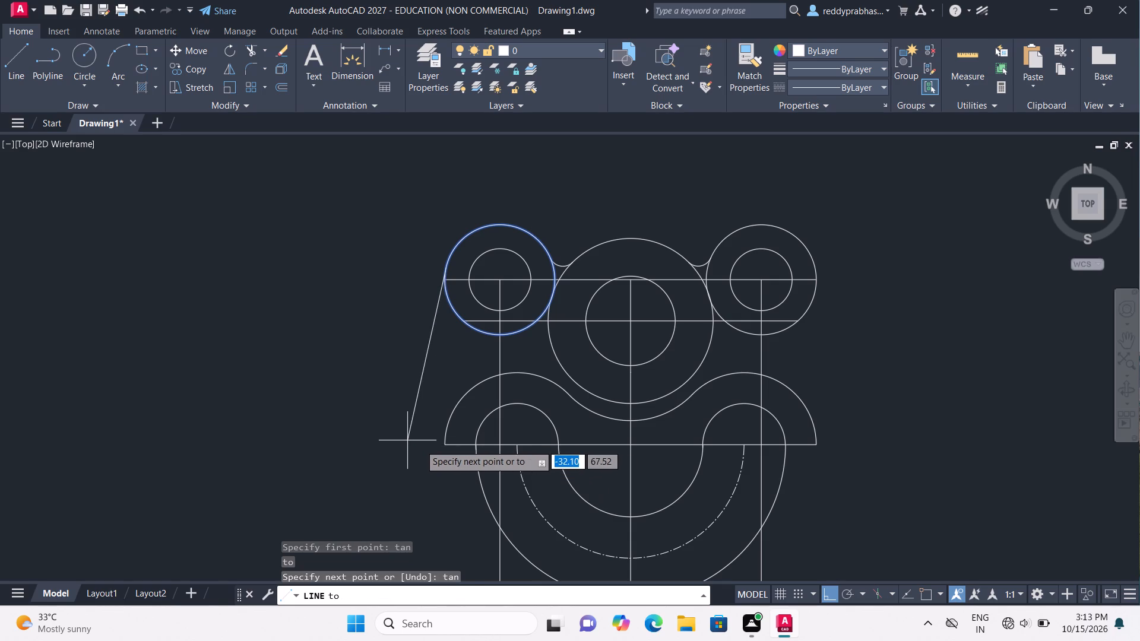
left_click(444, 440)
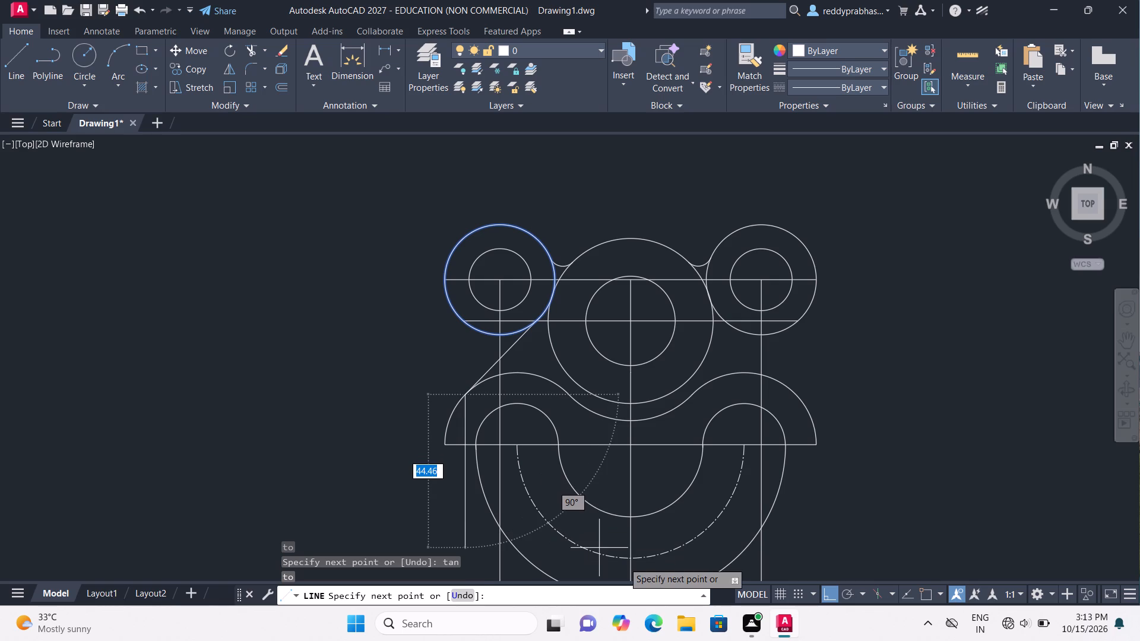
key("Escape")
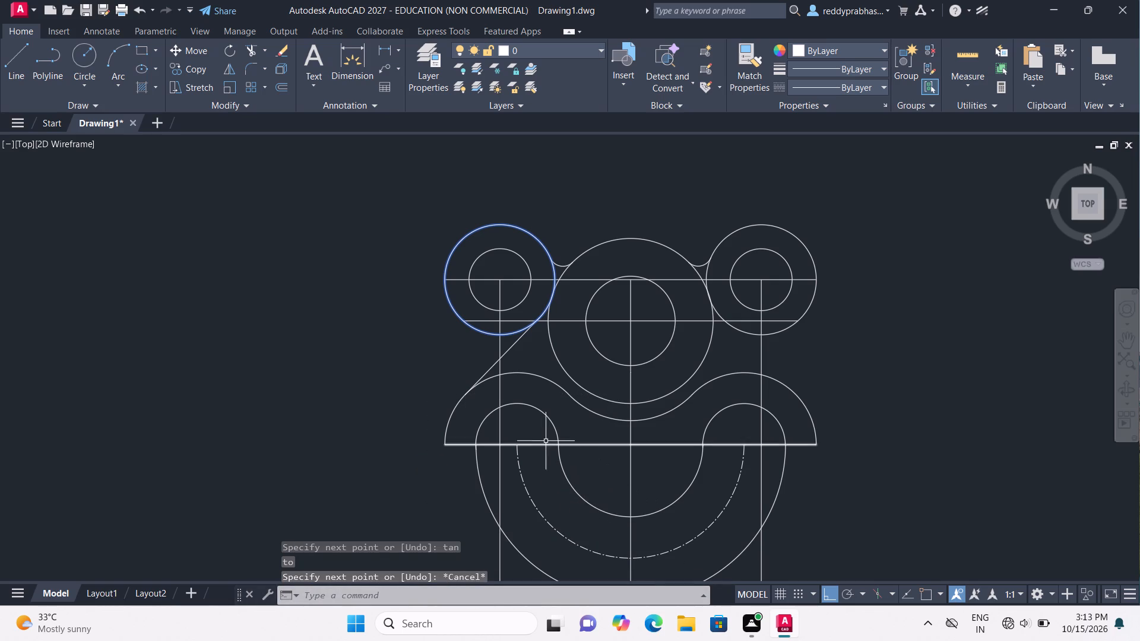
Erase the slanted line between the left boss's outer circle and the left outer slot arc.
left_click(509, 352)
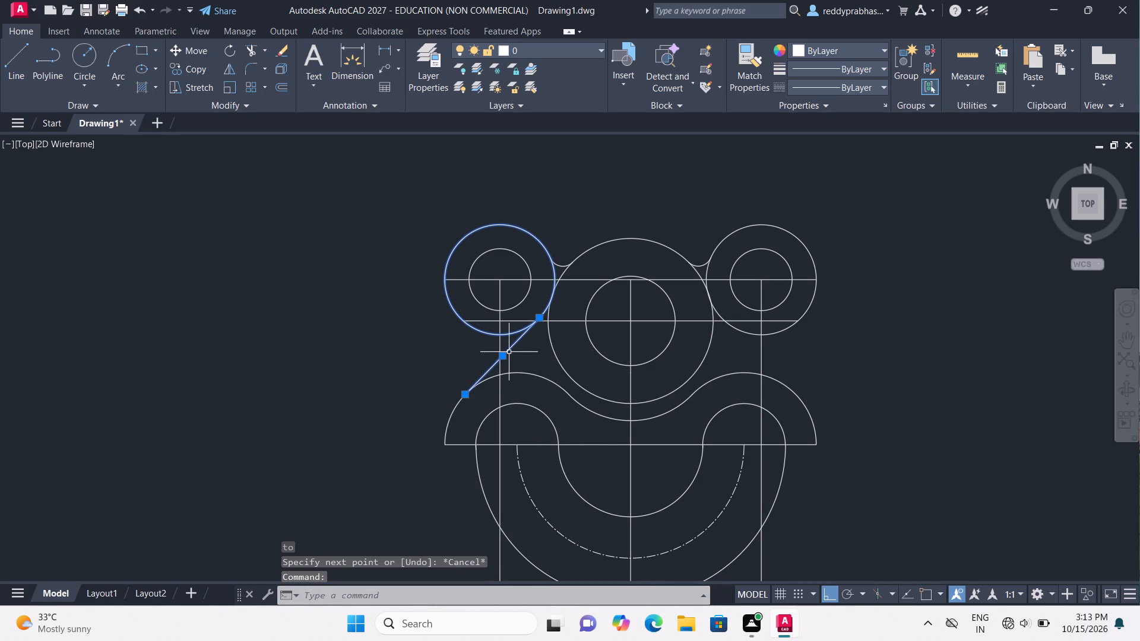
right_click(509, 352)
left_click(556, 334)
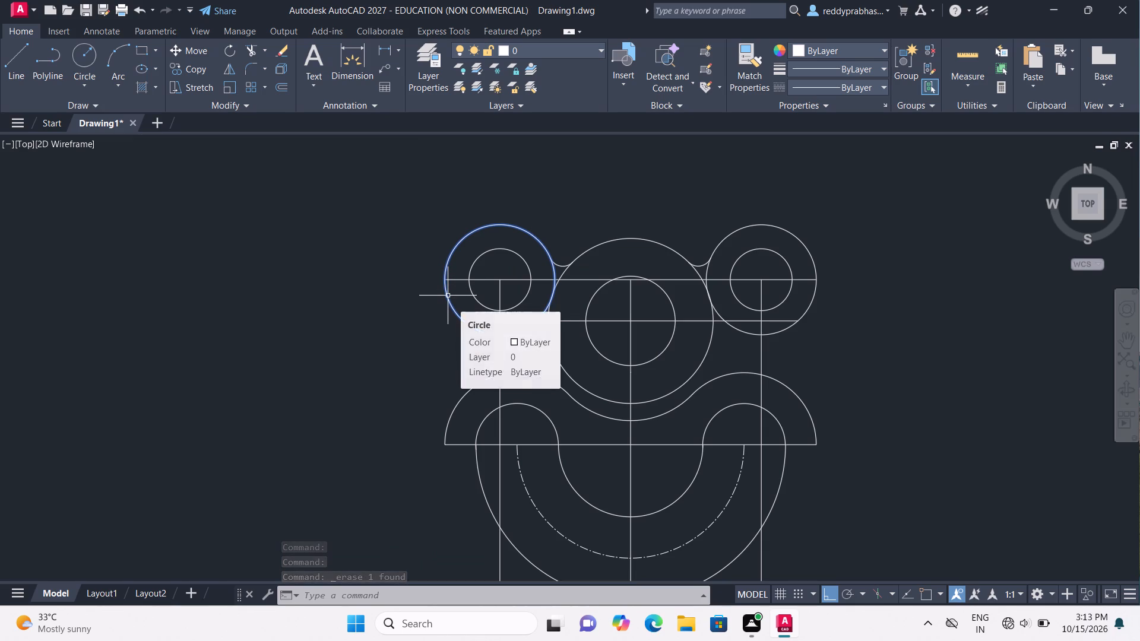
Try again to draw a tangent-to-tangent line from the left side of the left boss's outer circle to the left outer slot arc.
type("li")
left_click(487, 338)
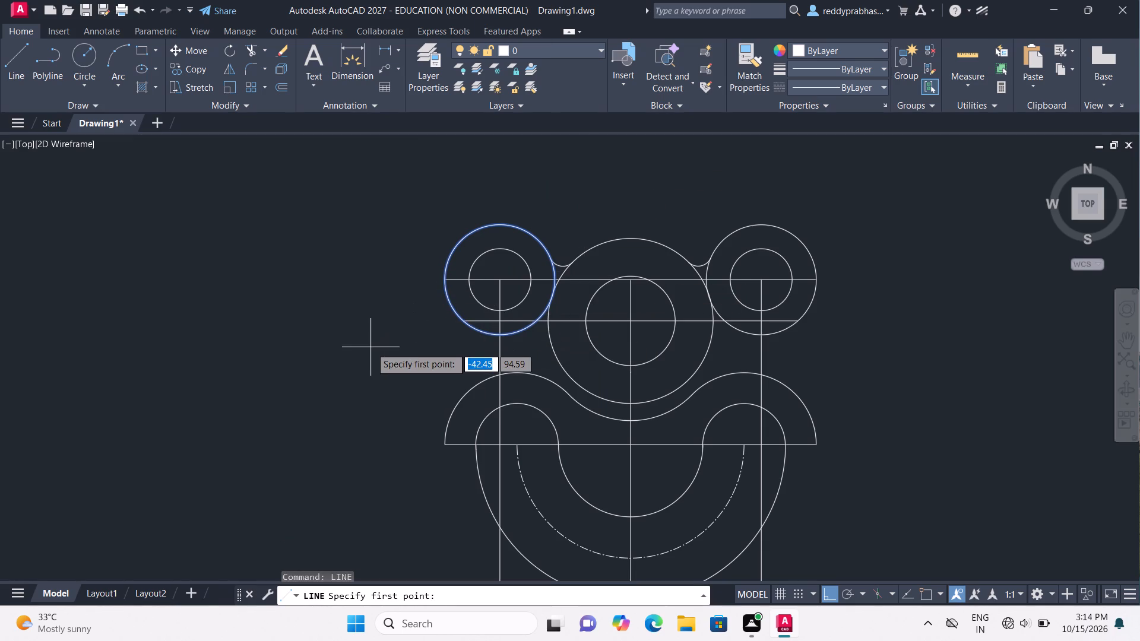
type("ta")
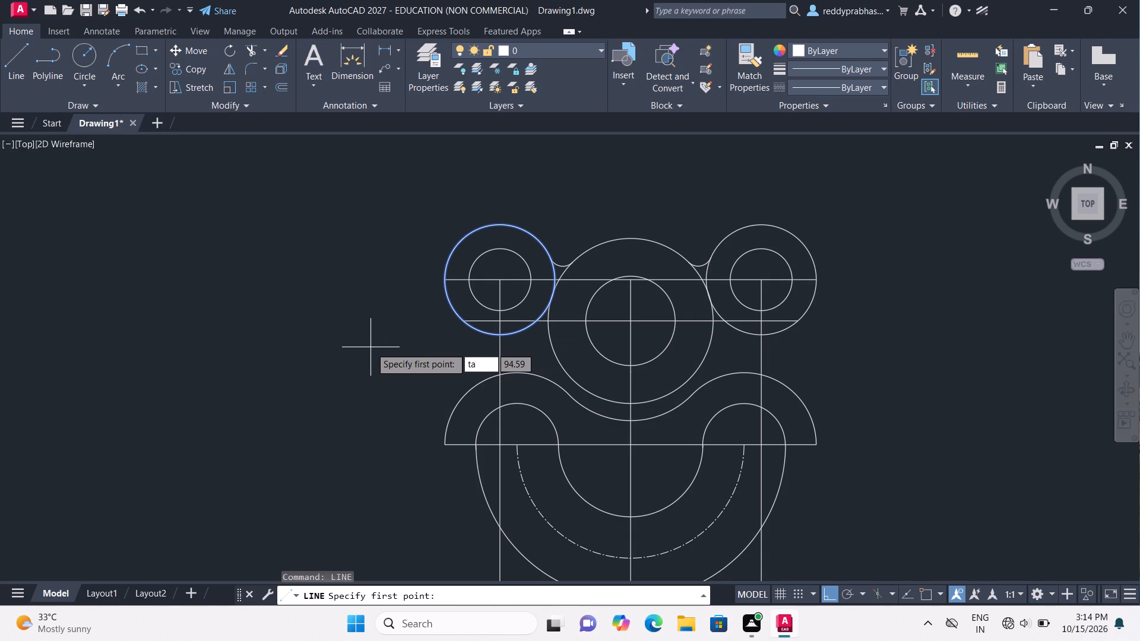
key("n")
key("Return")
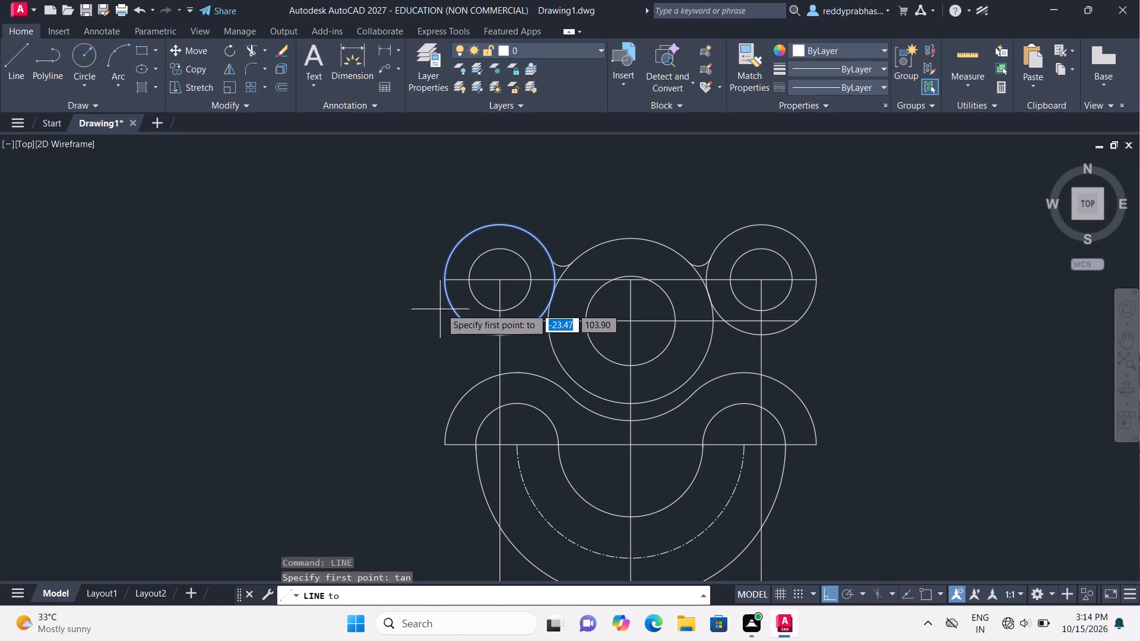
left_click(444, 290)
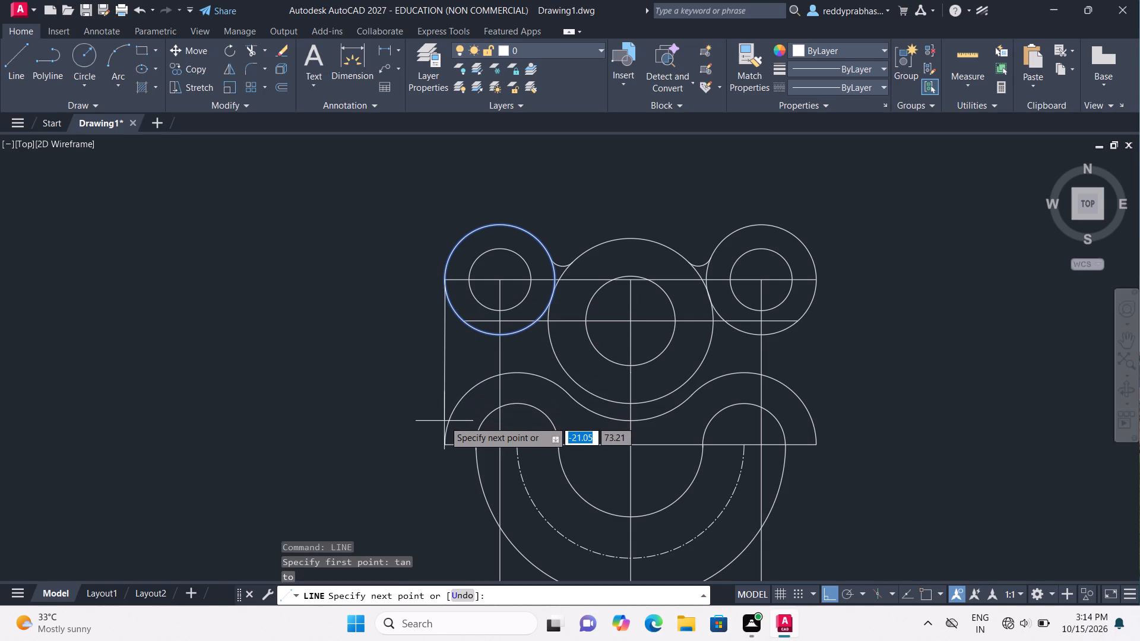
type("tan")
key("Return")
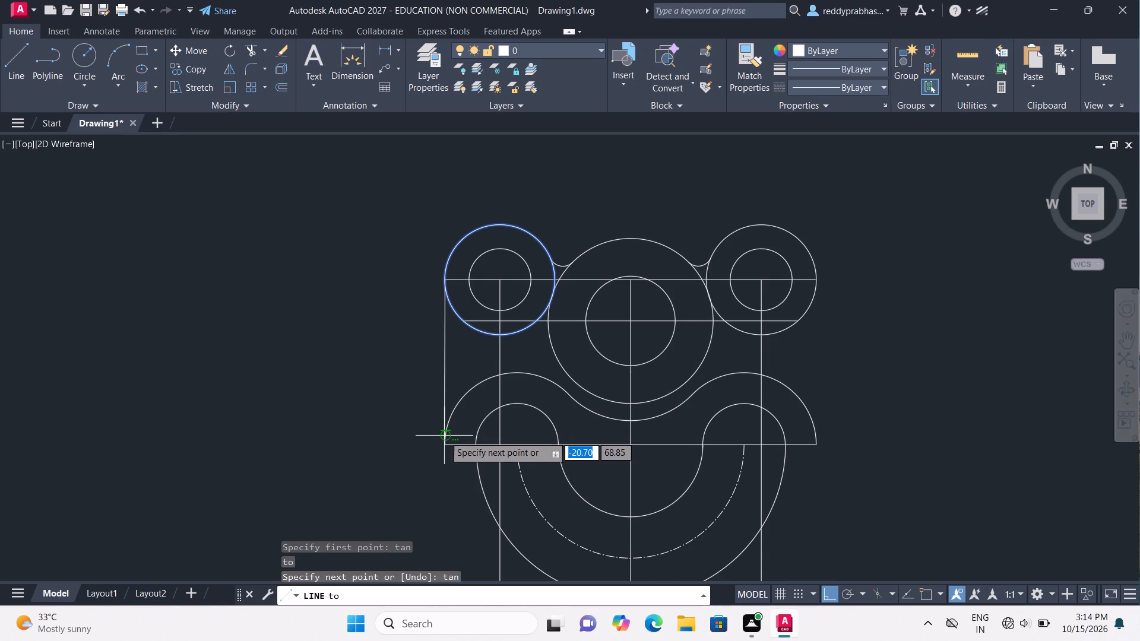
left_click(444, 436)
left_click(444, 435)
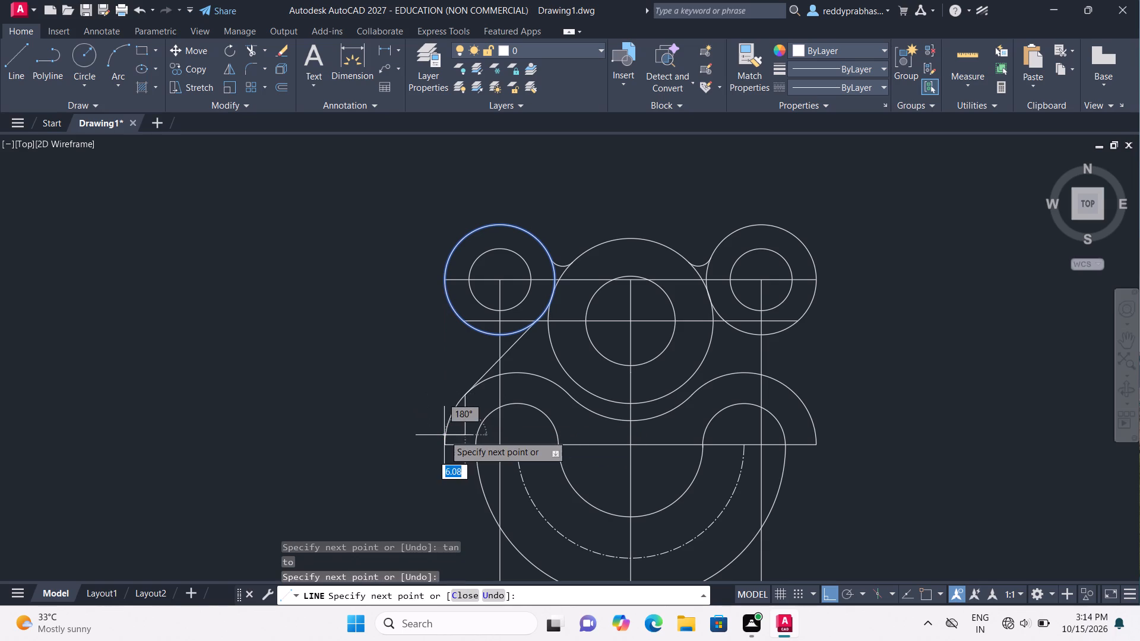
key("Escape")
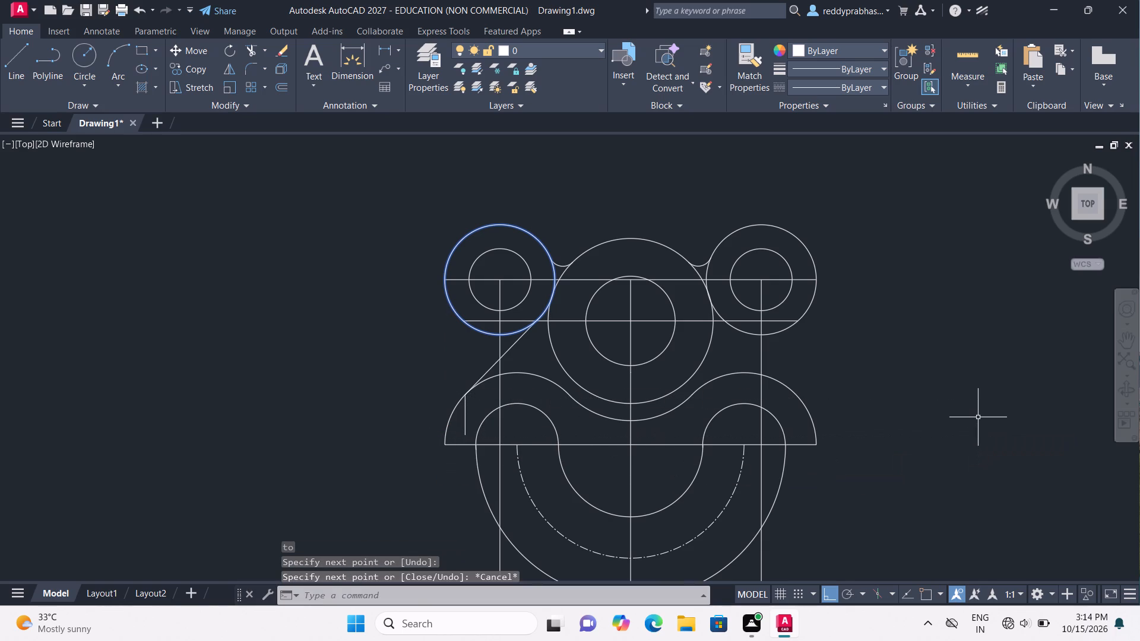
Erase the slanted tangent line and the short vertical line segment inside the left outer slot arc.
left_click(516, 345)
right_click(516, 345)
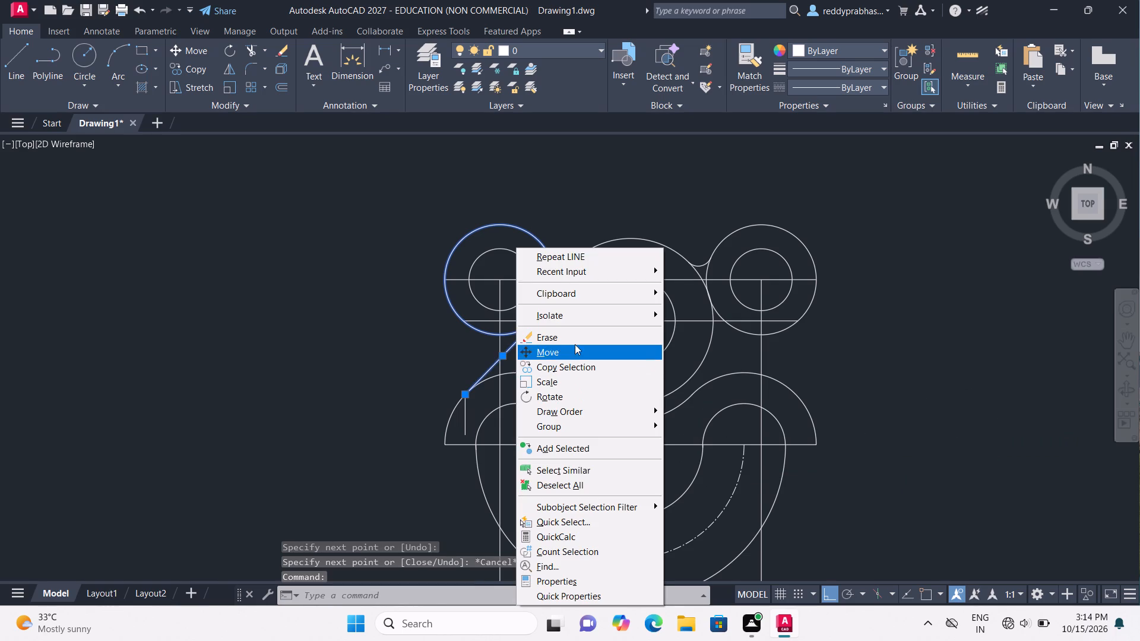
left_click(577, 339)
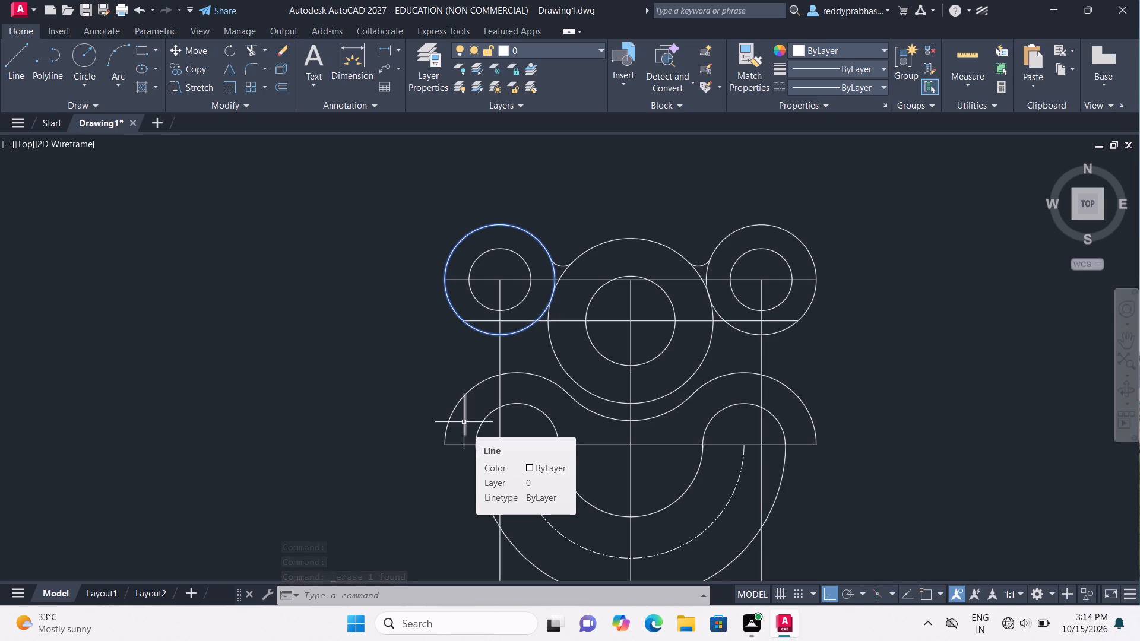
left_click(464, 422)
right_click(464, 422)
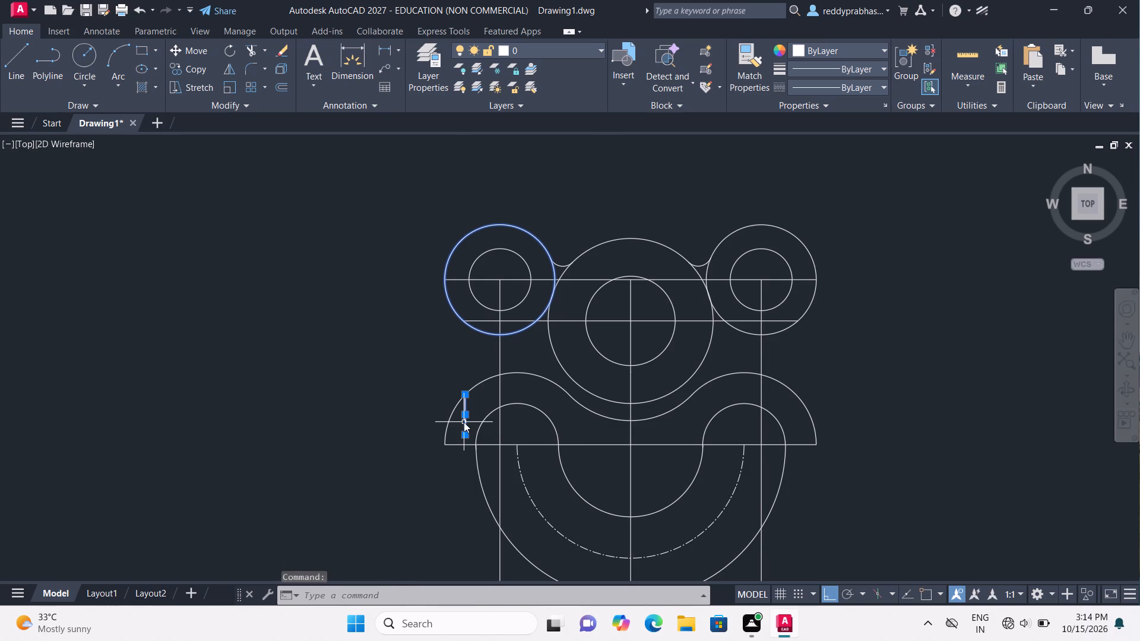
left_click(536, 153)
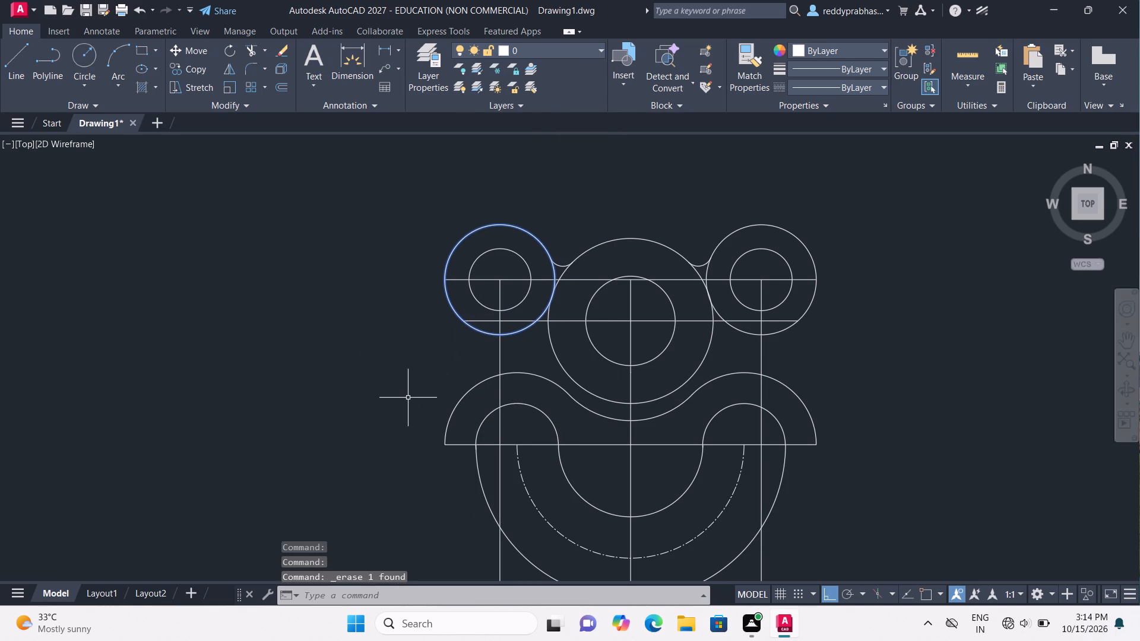
Limit the object snap modes to Tangent only, disabling Endpoint, Center, Node, Intersection, Extension and Parallel.
key("o")
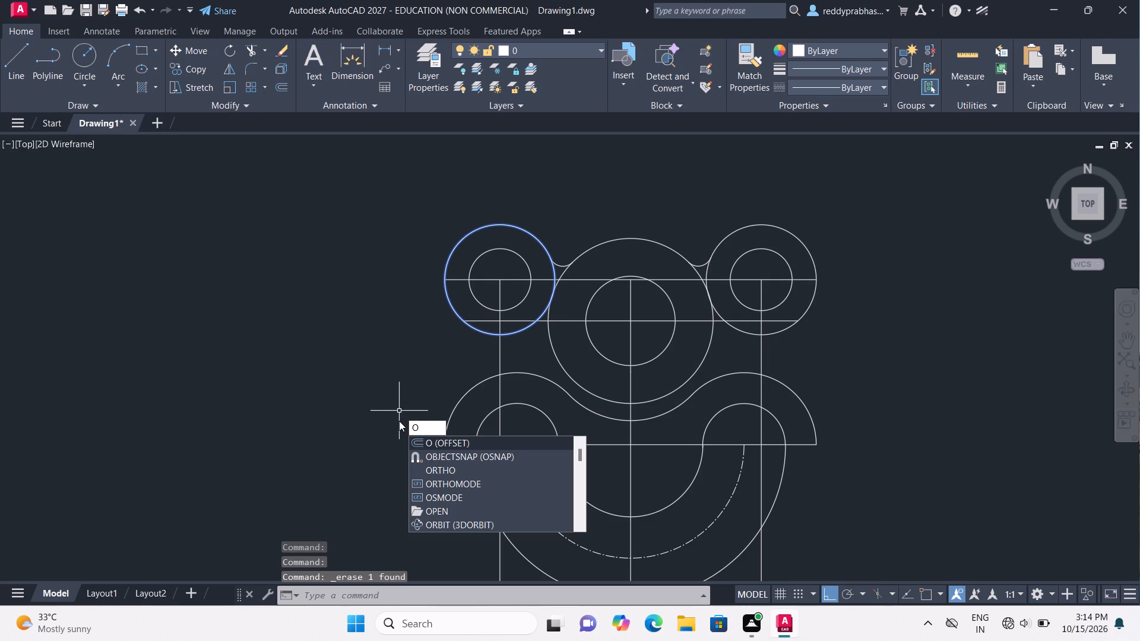
key("s")
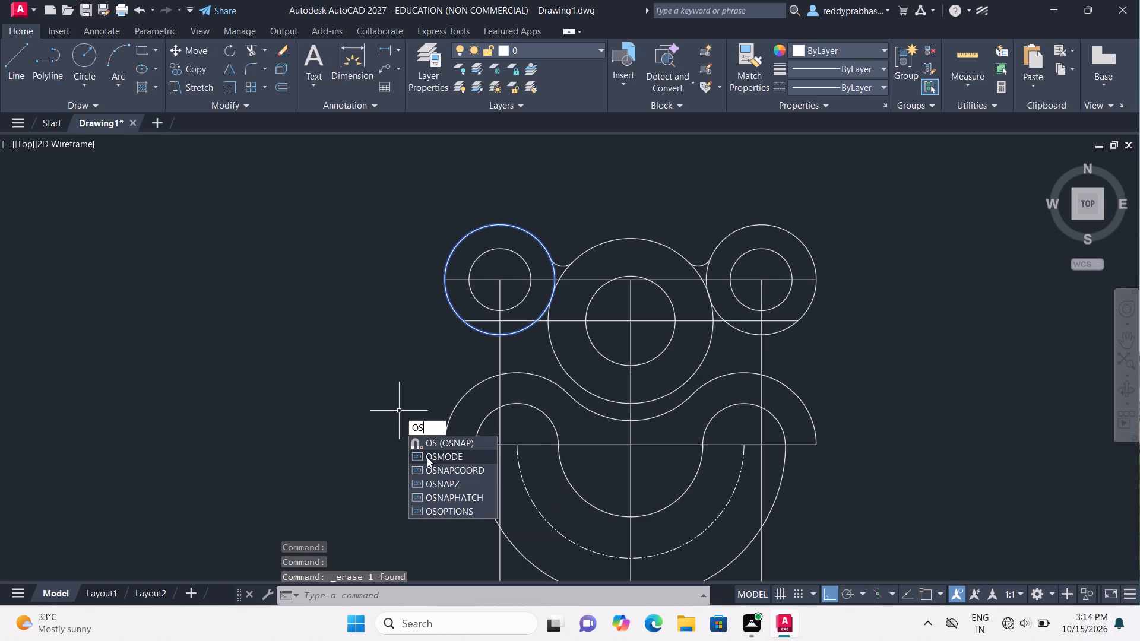
left_click(433, 440)
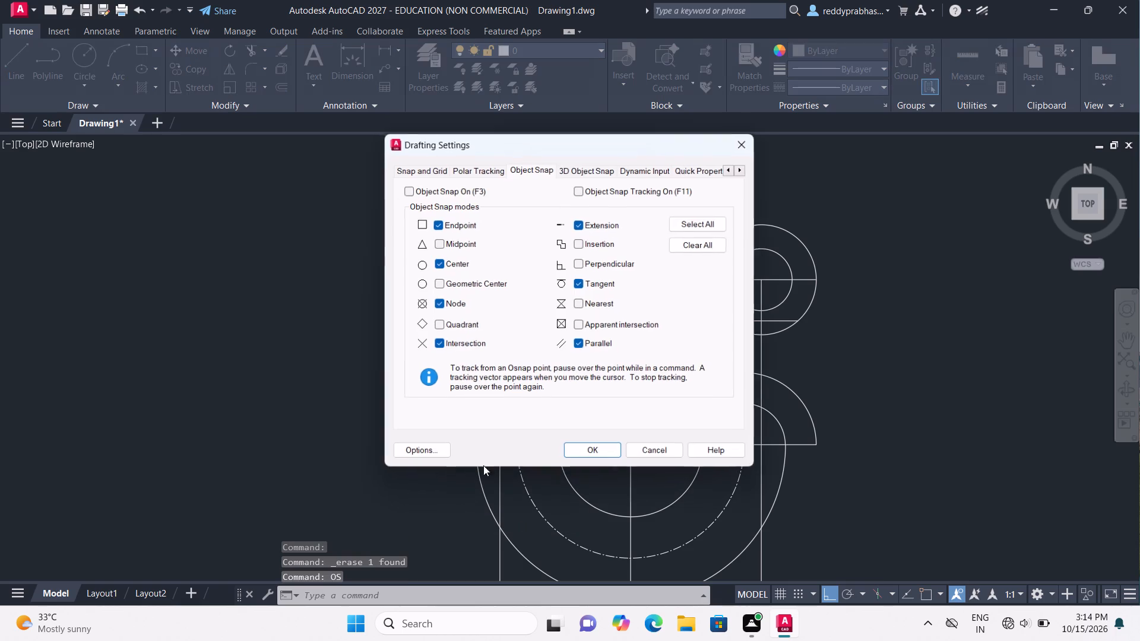
left_click(436, 255)
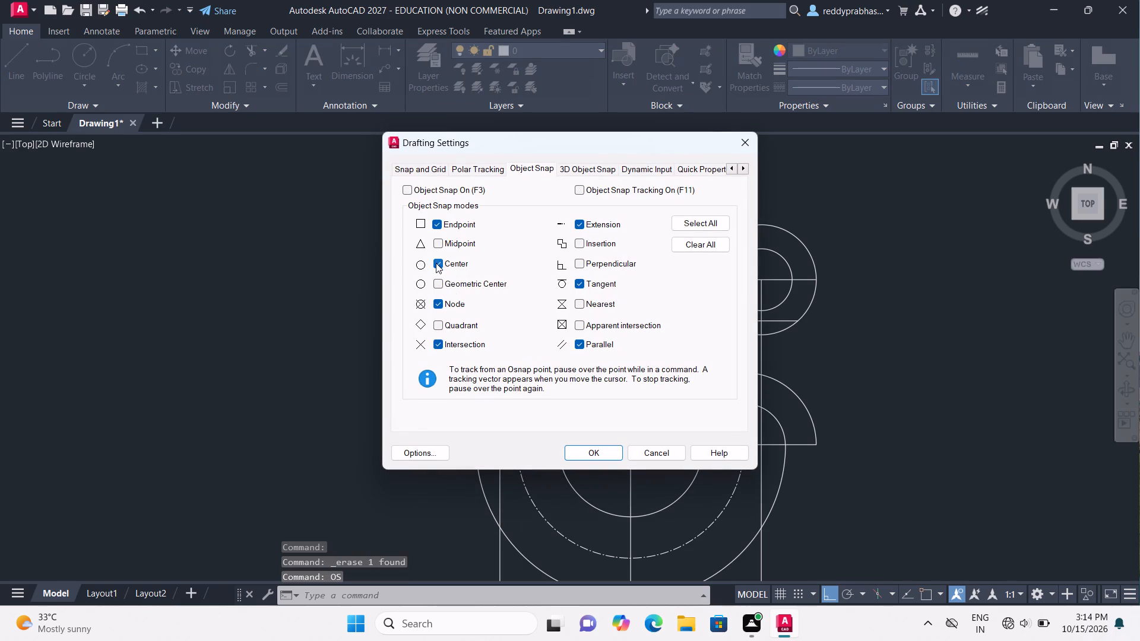
left_click(436, 263)
left_click(437, 220)
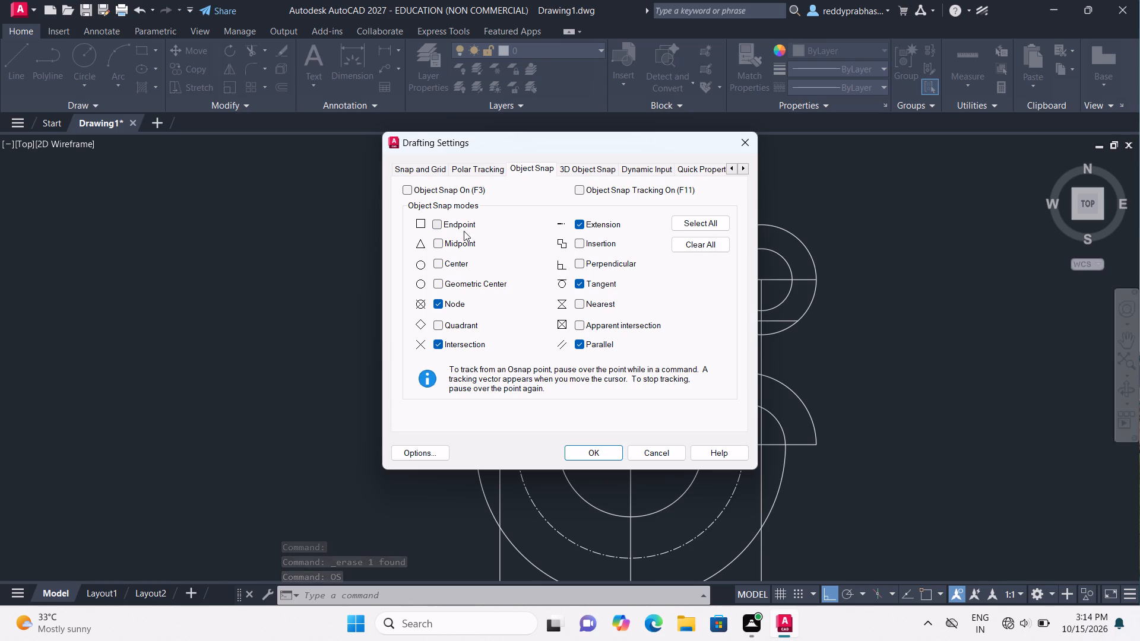
left_click(578, 225)
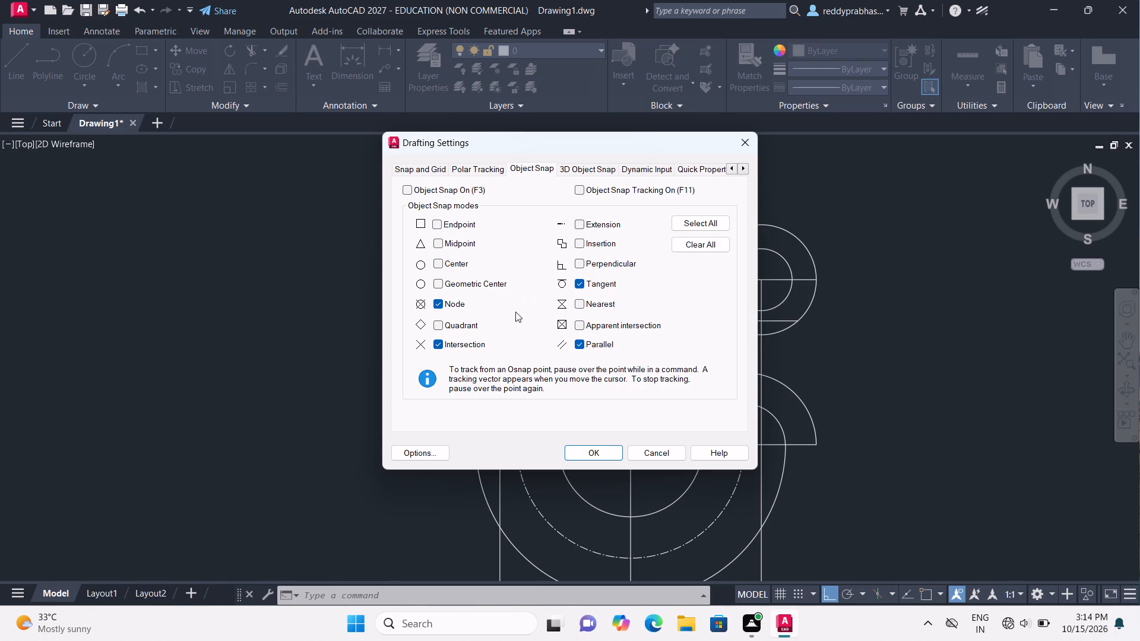
left_click(434, 302)
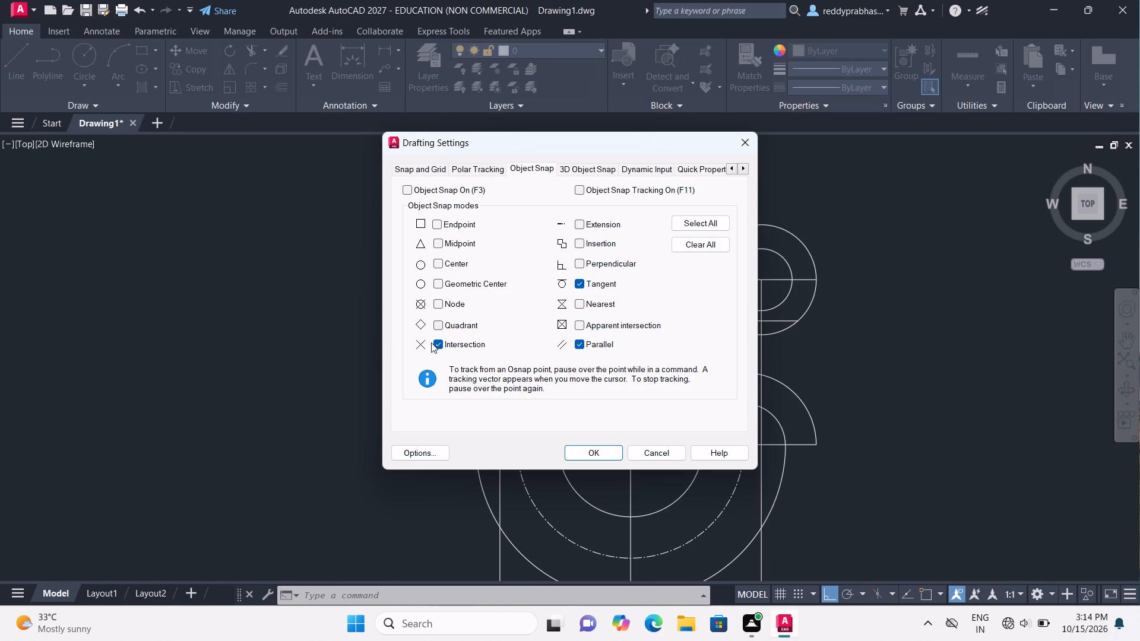
left_click(434, 343)
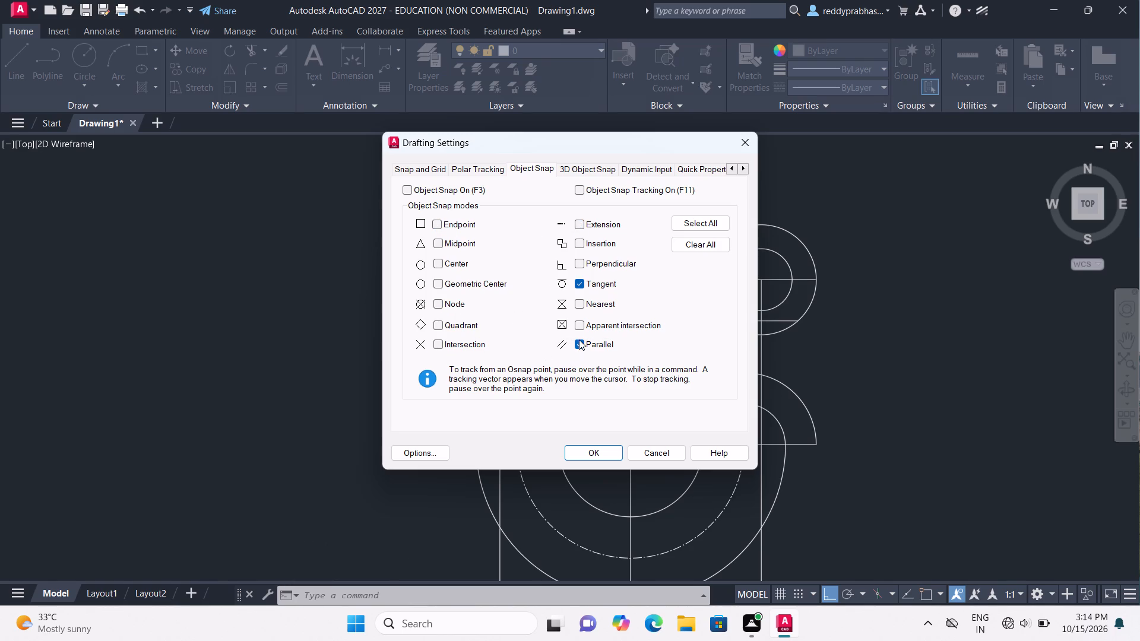
left_click(579, 339)
left_click(579, 456)
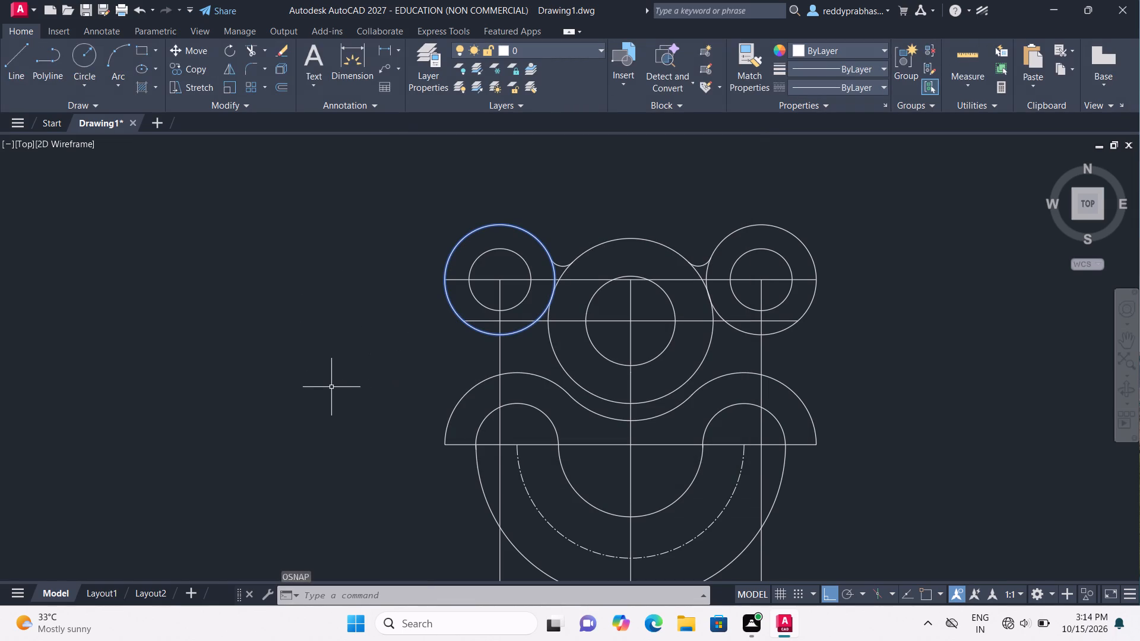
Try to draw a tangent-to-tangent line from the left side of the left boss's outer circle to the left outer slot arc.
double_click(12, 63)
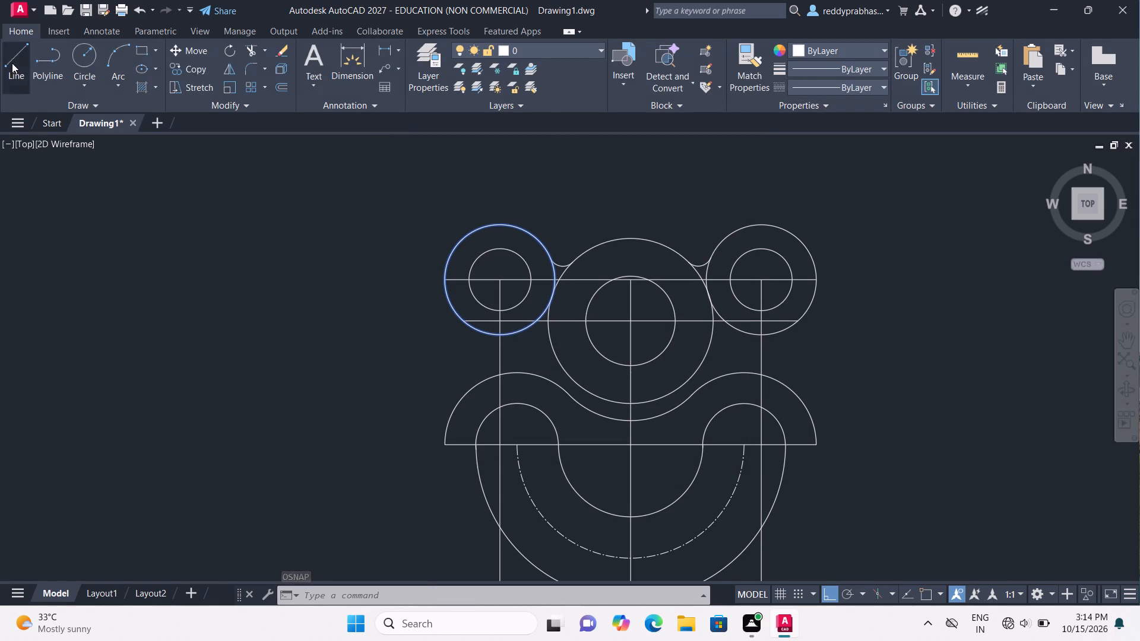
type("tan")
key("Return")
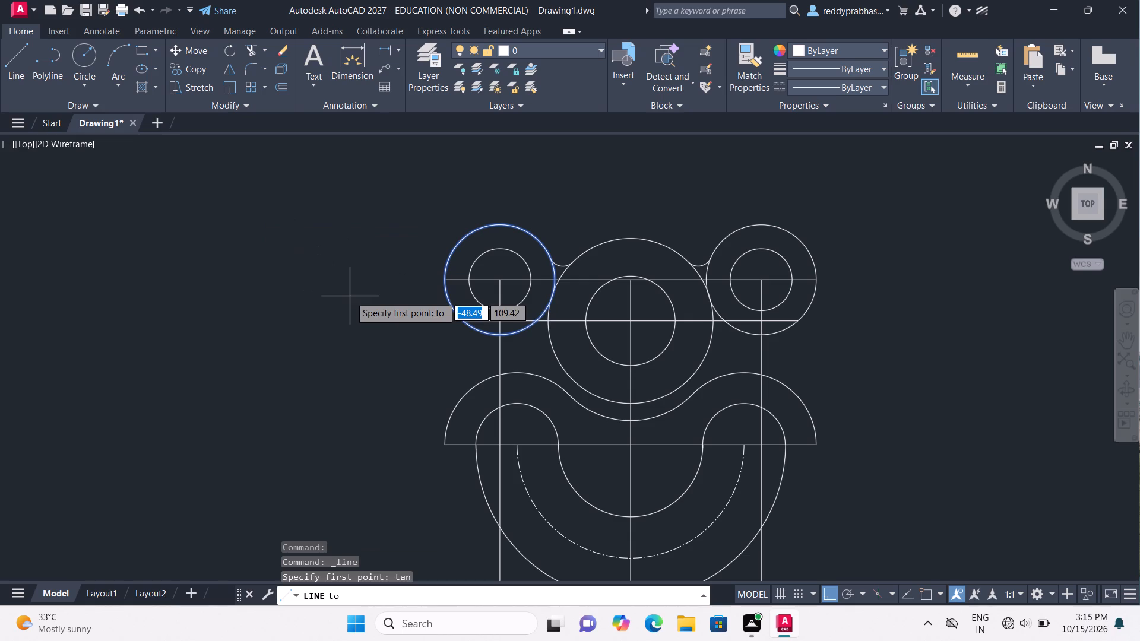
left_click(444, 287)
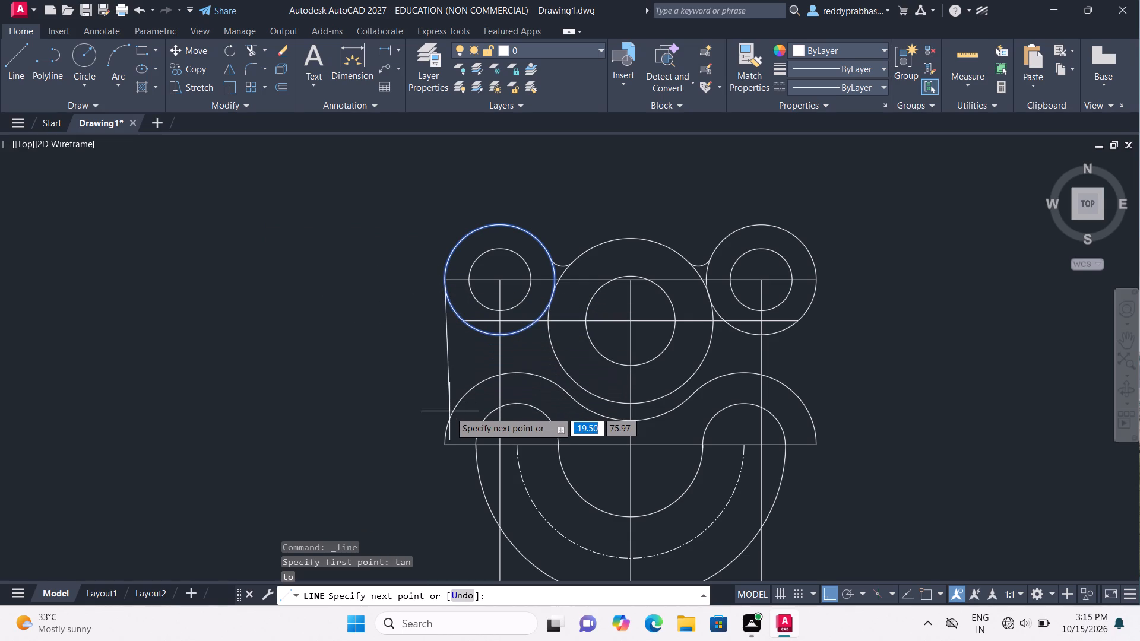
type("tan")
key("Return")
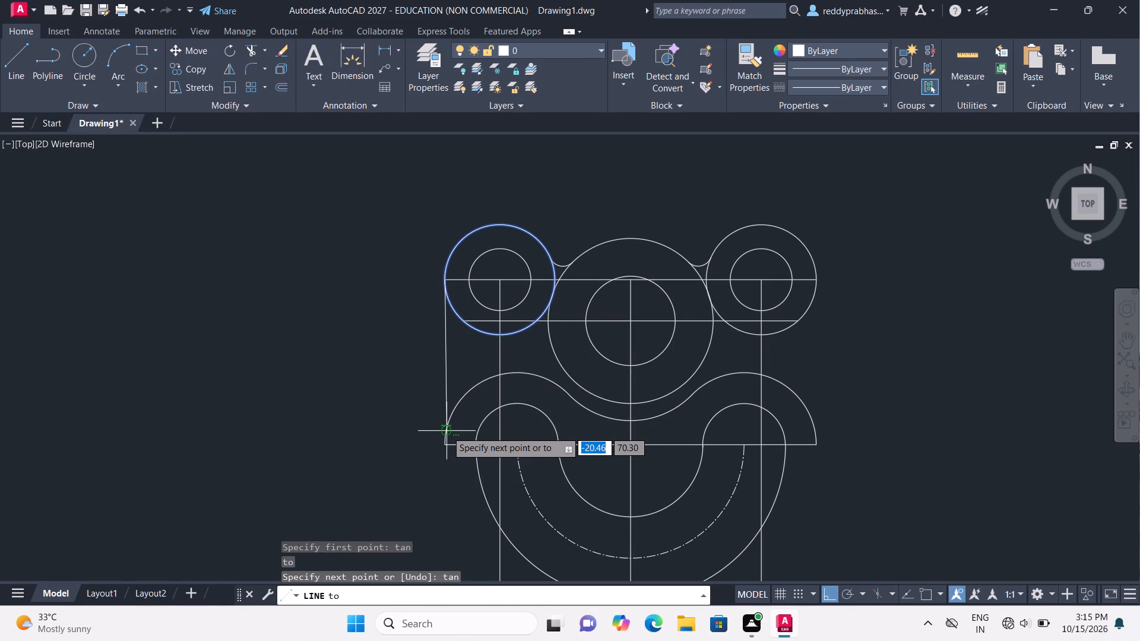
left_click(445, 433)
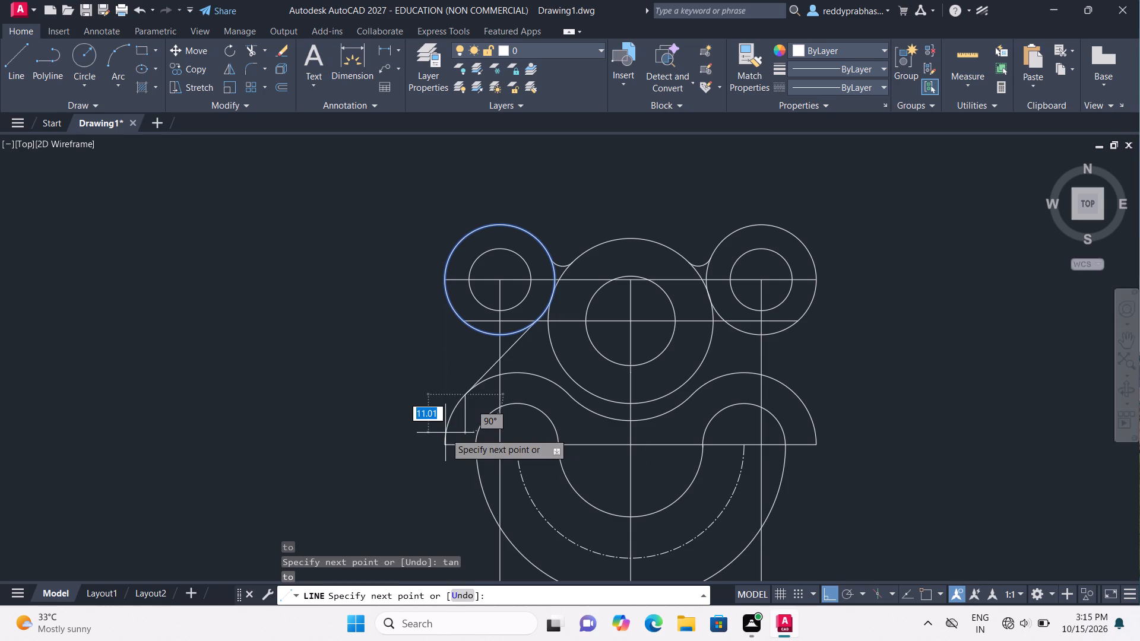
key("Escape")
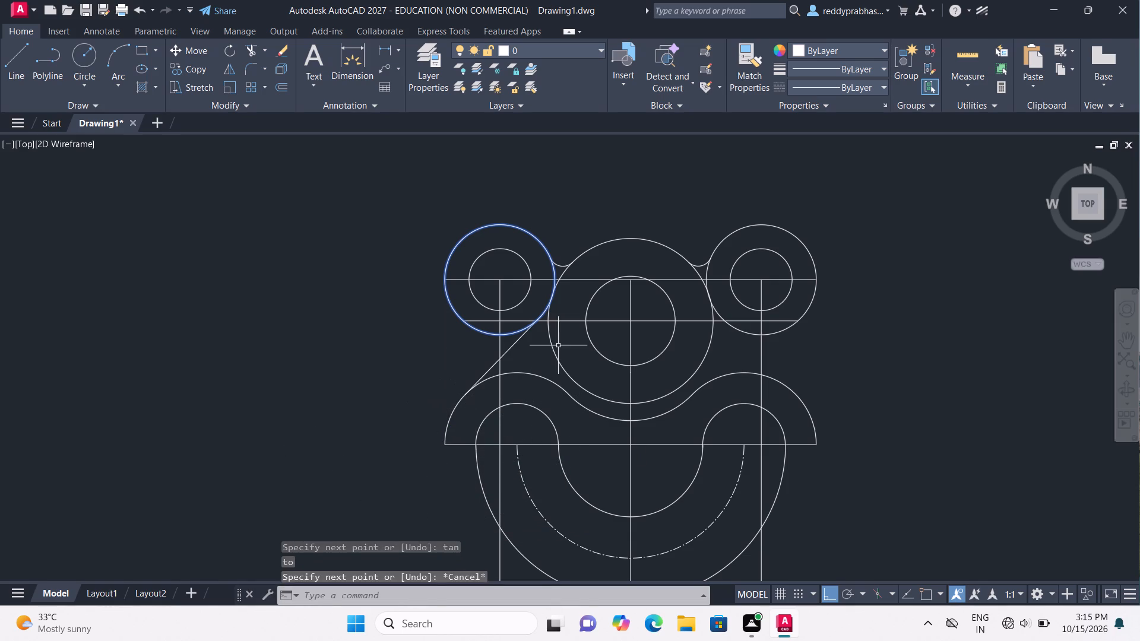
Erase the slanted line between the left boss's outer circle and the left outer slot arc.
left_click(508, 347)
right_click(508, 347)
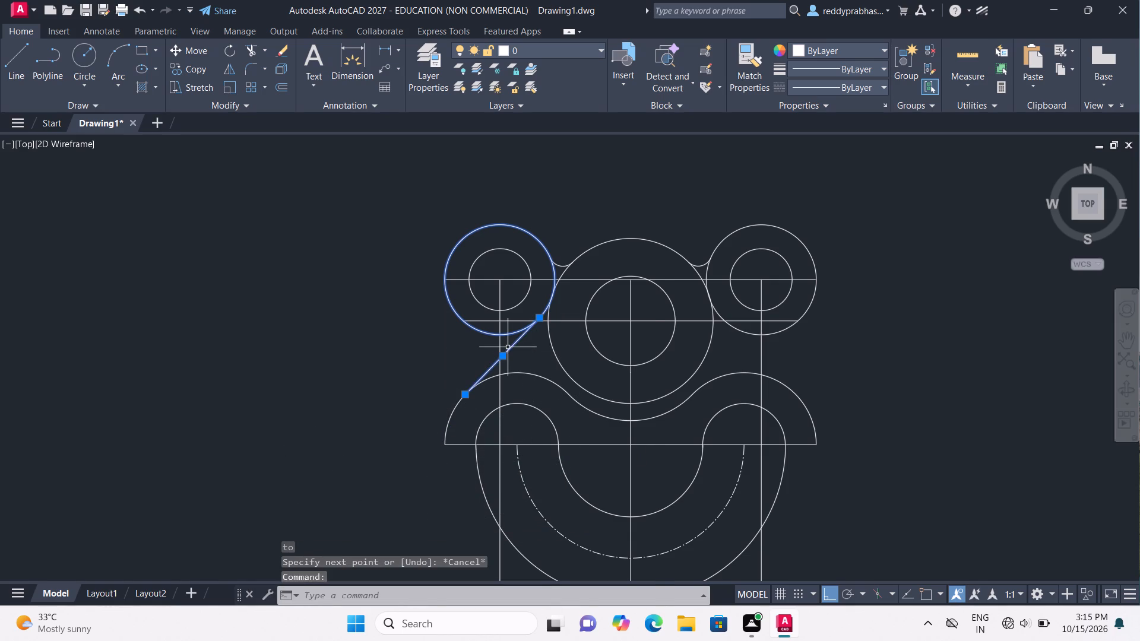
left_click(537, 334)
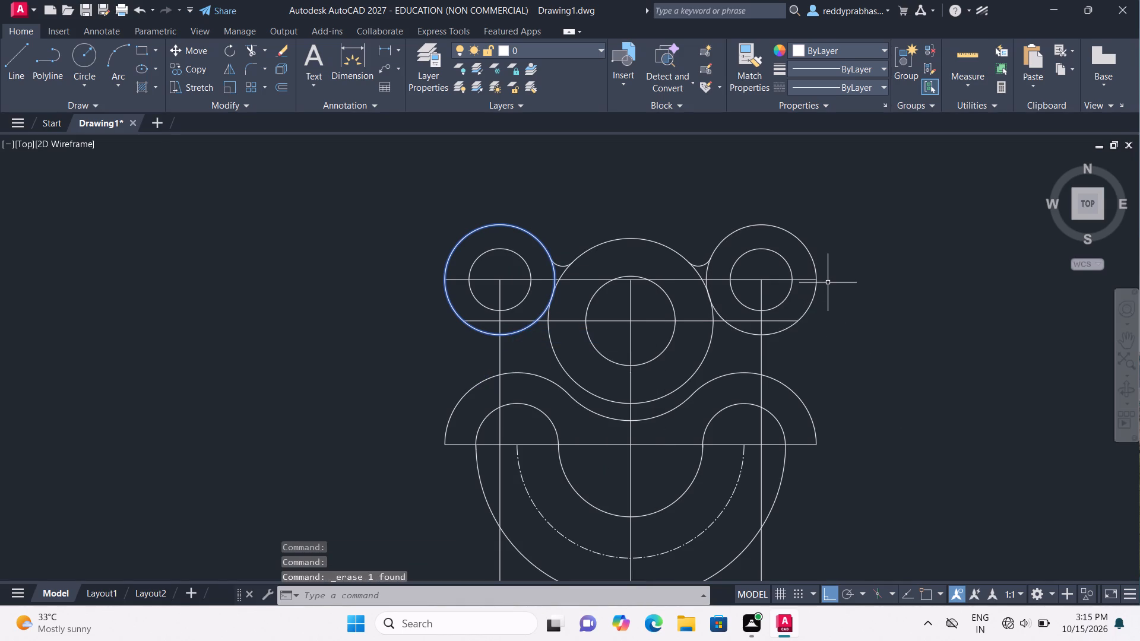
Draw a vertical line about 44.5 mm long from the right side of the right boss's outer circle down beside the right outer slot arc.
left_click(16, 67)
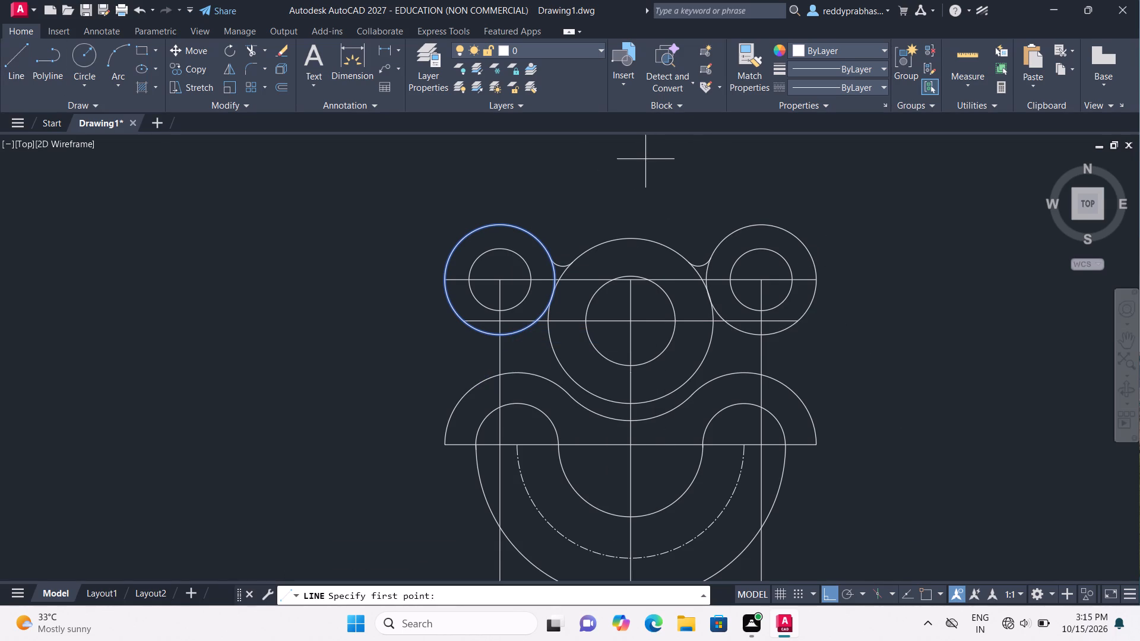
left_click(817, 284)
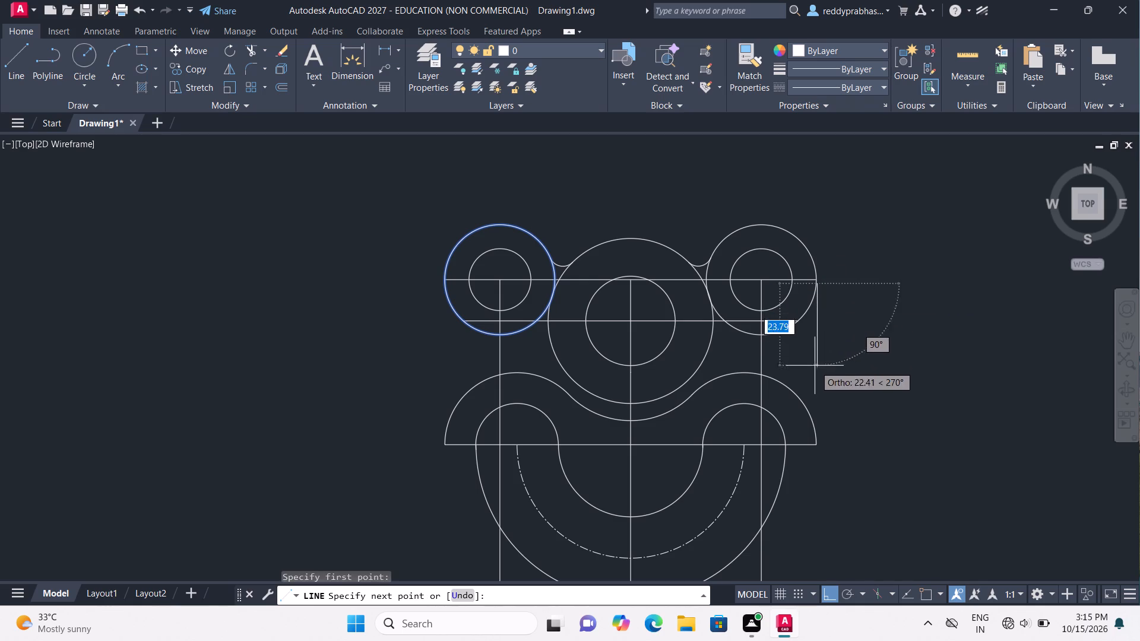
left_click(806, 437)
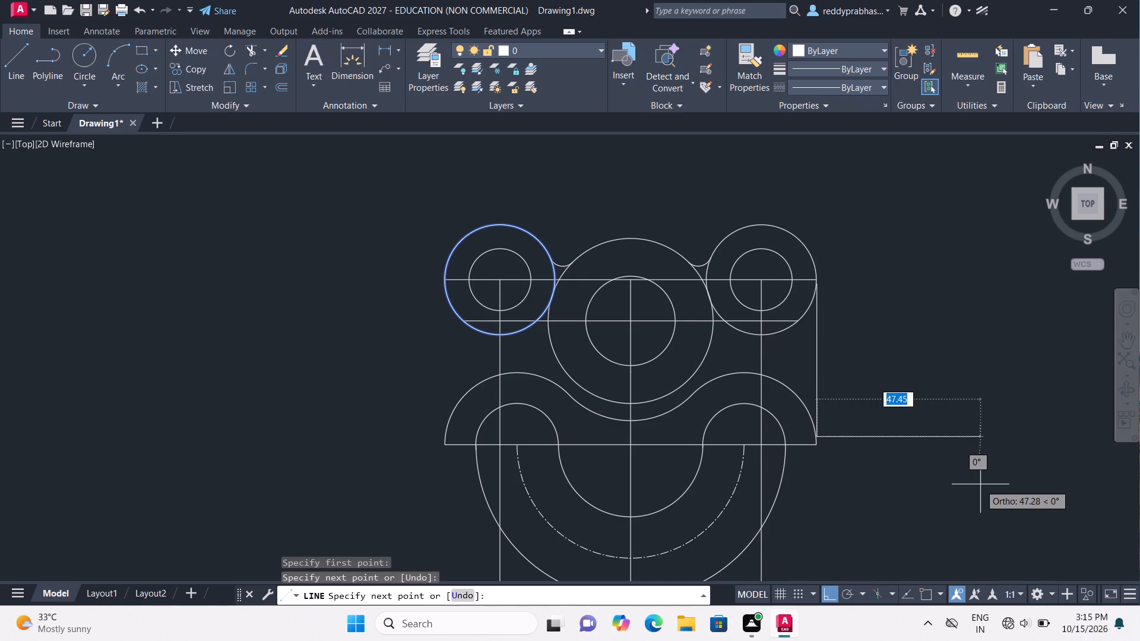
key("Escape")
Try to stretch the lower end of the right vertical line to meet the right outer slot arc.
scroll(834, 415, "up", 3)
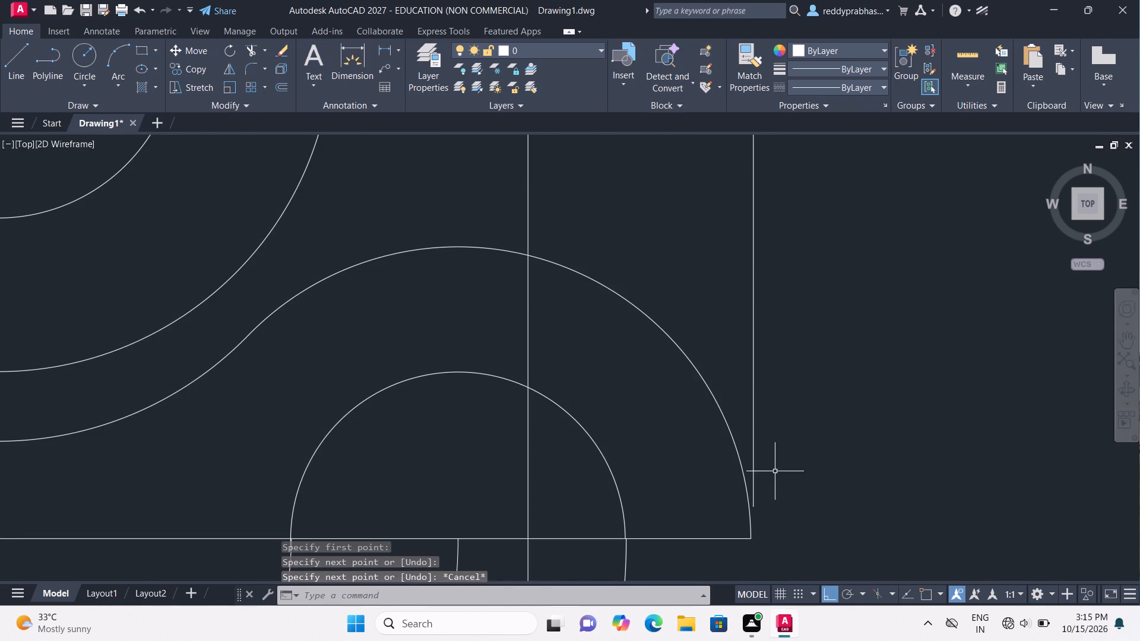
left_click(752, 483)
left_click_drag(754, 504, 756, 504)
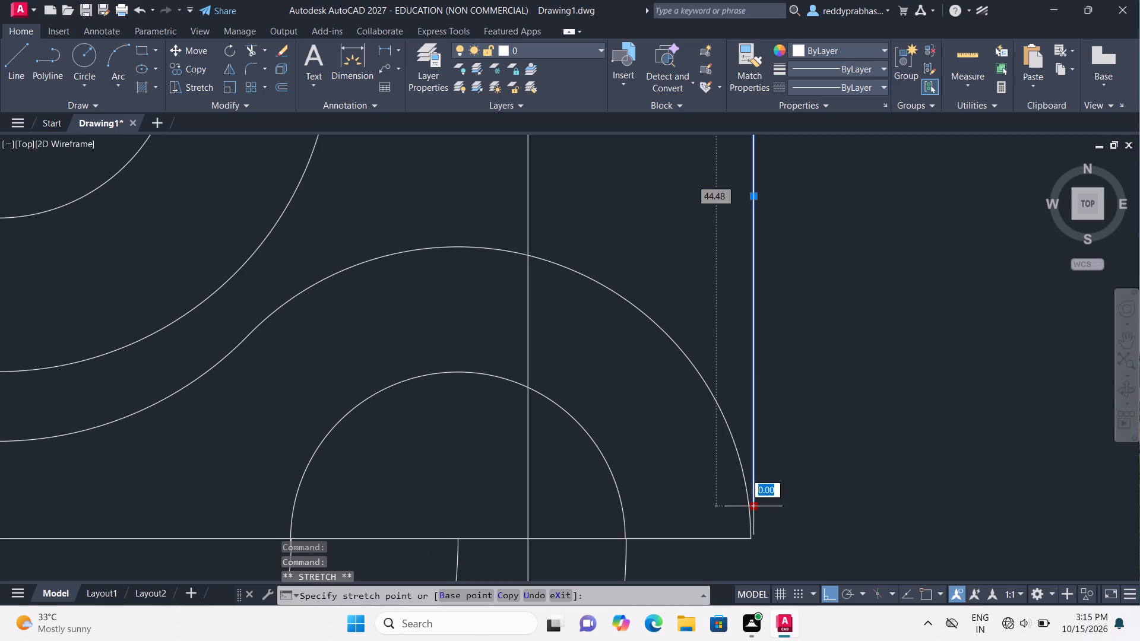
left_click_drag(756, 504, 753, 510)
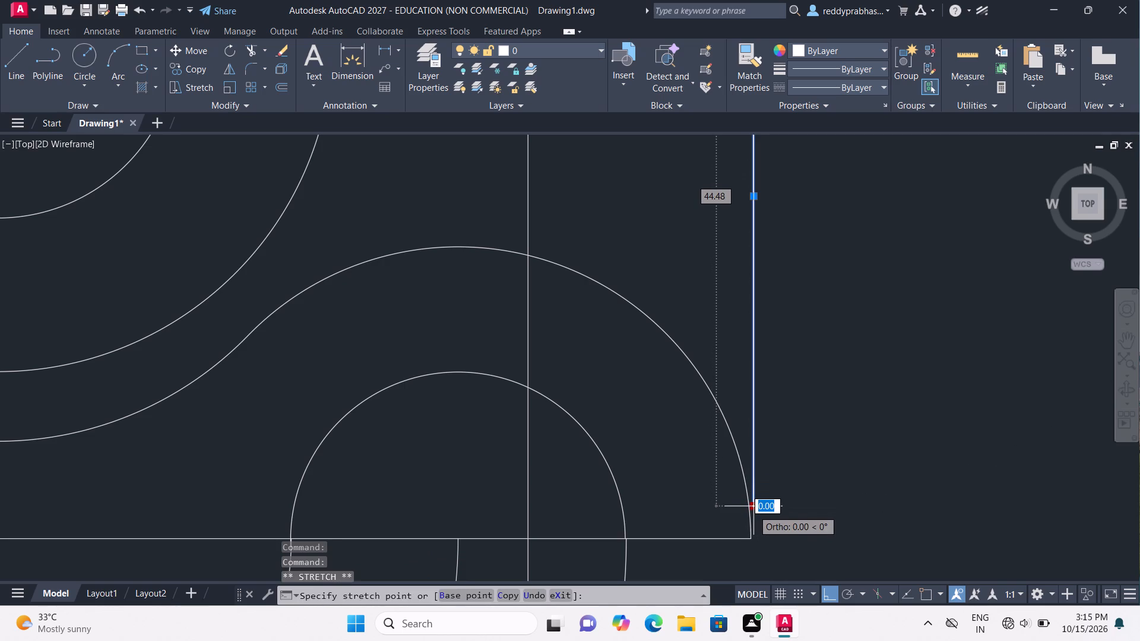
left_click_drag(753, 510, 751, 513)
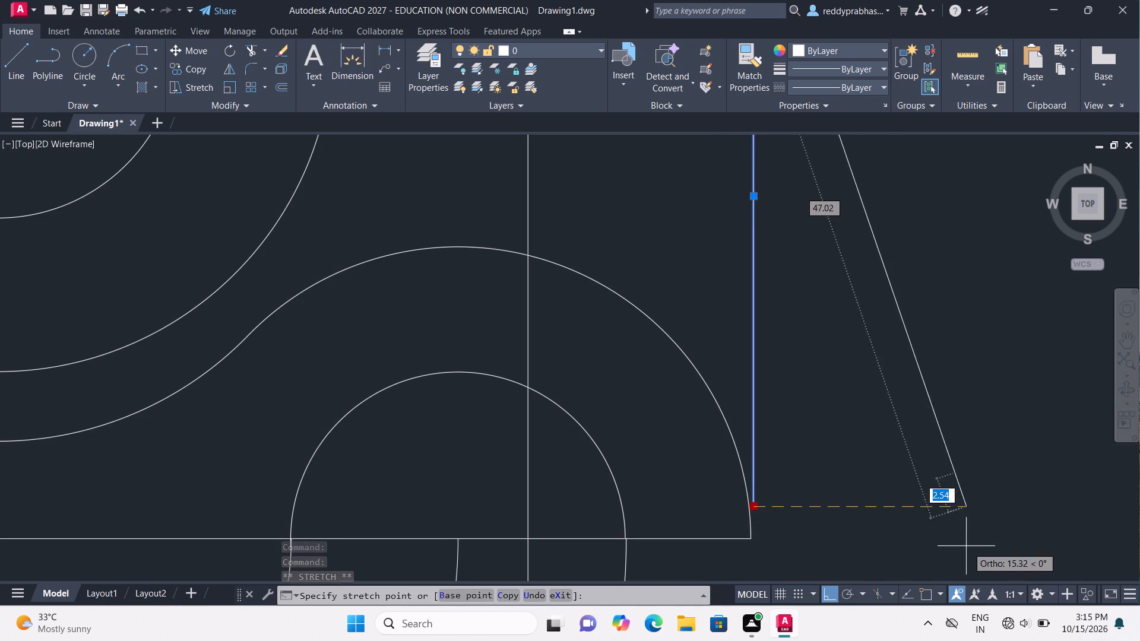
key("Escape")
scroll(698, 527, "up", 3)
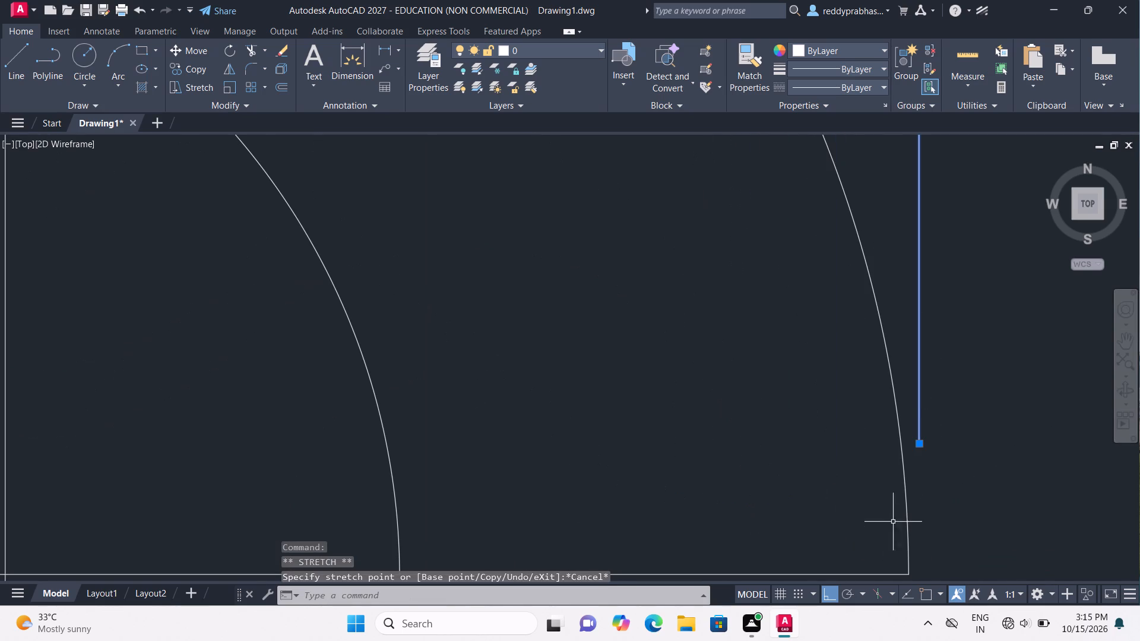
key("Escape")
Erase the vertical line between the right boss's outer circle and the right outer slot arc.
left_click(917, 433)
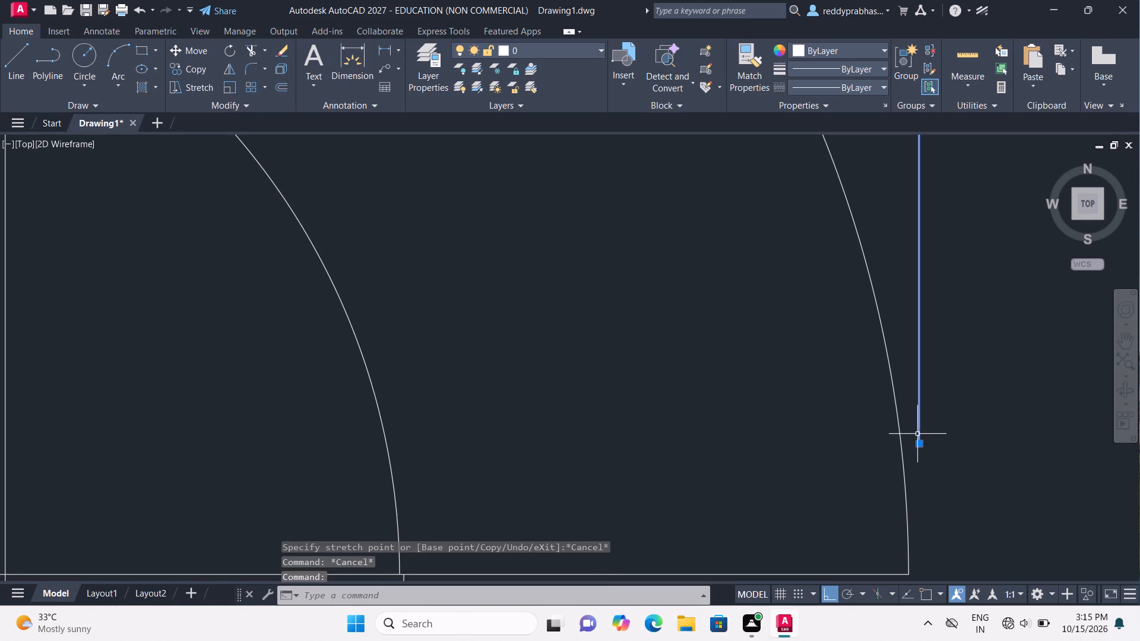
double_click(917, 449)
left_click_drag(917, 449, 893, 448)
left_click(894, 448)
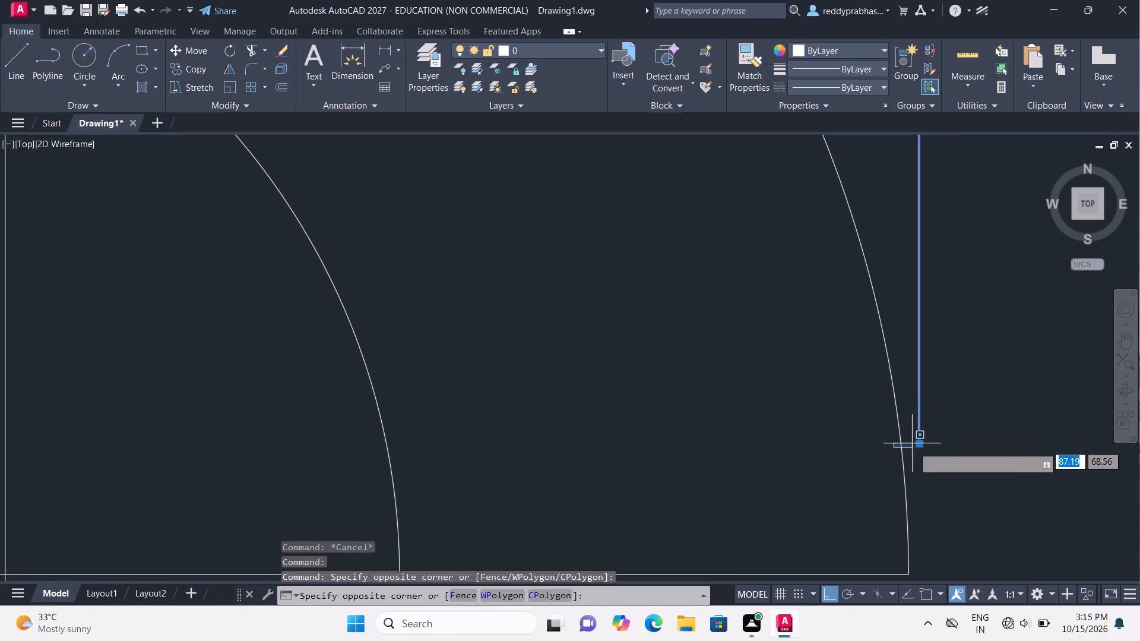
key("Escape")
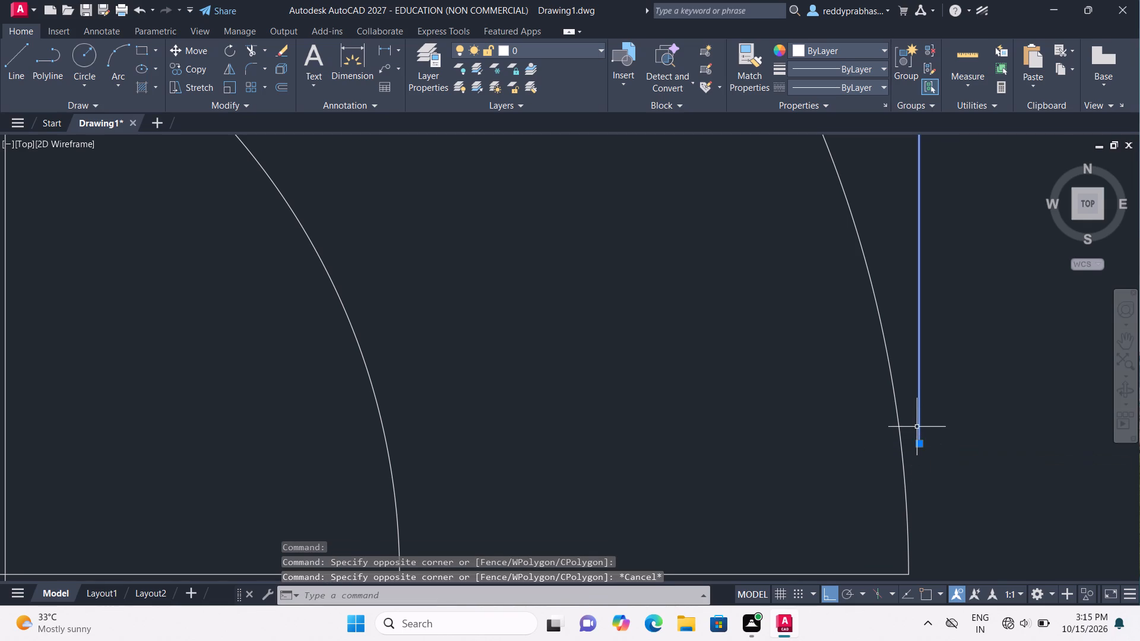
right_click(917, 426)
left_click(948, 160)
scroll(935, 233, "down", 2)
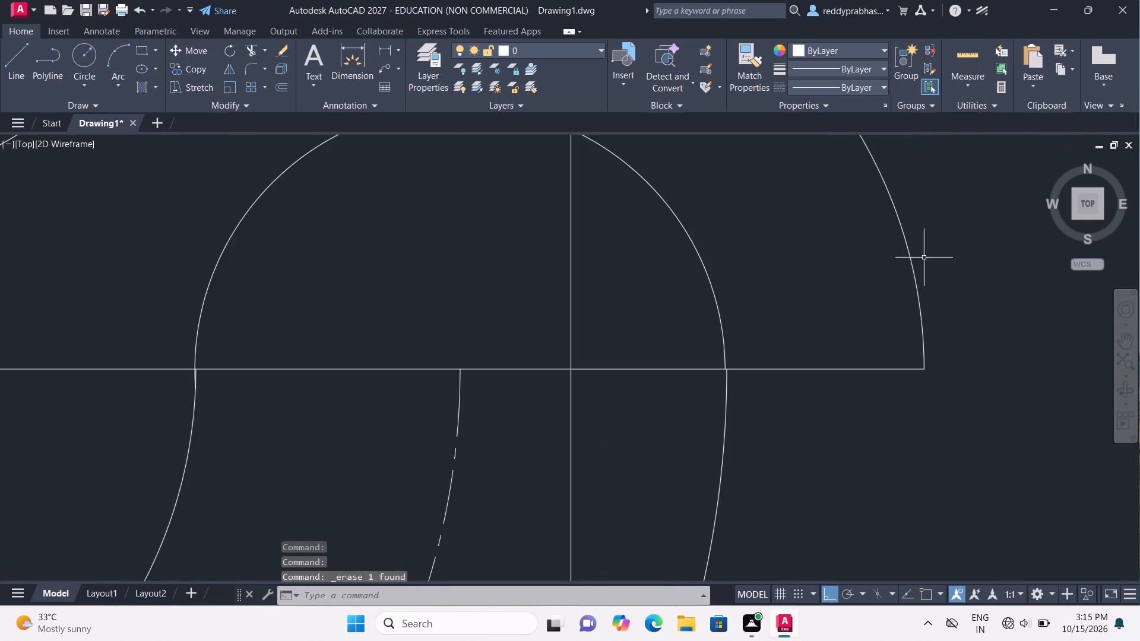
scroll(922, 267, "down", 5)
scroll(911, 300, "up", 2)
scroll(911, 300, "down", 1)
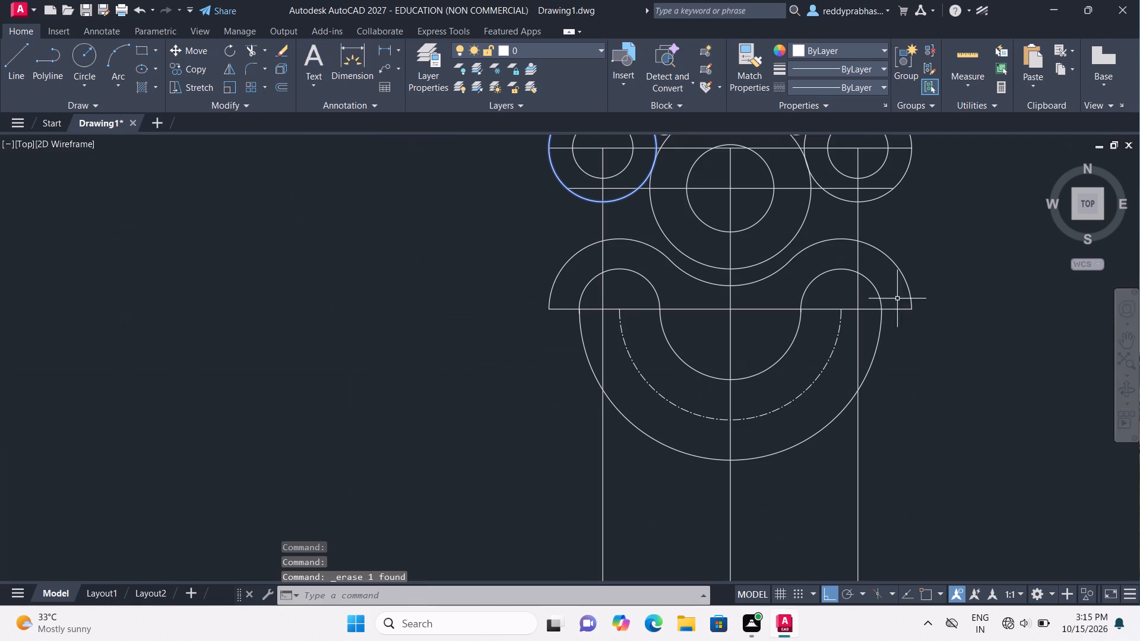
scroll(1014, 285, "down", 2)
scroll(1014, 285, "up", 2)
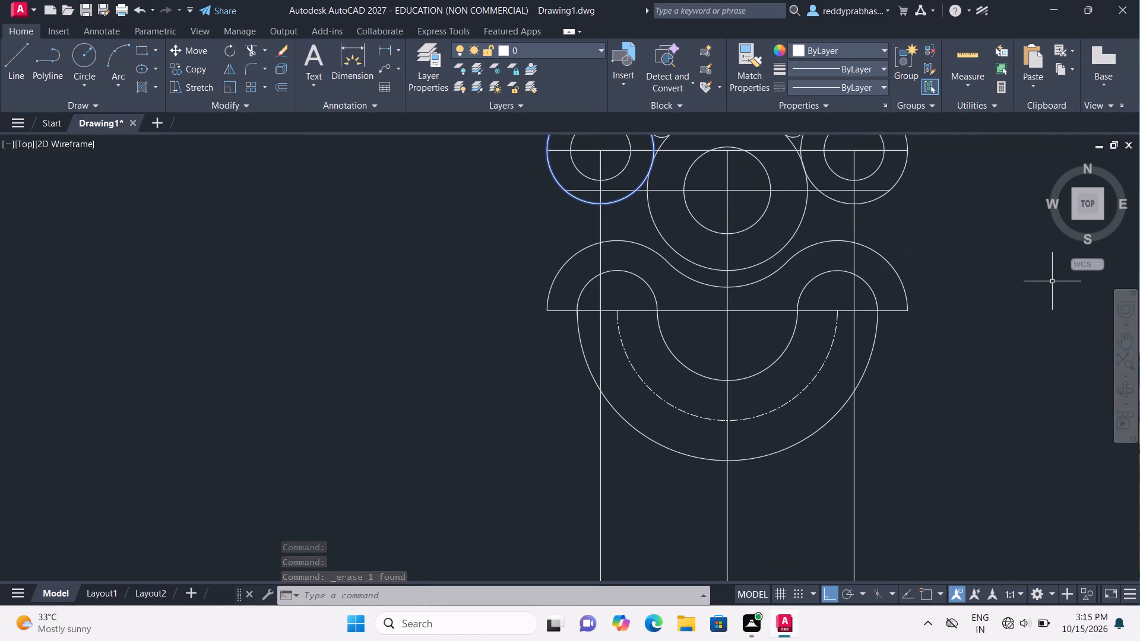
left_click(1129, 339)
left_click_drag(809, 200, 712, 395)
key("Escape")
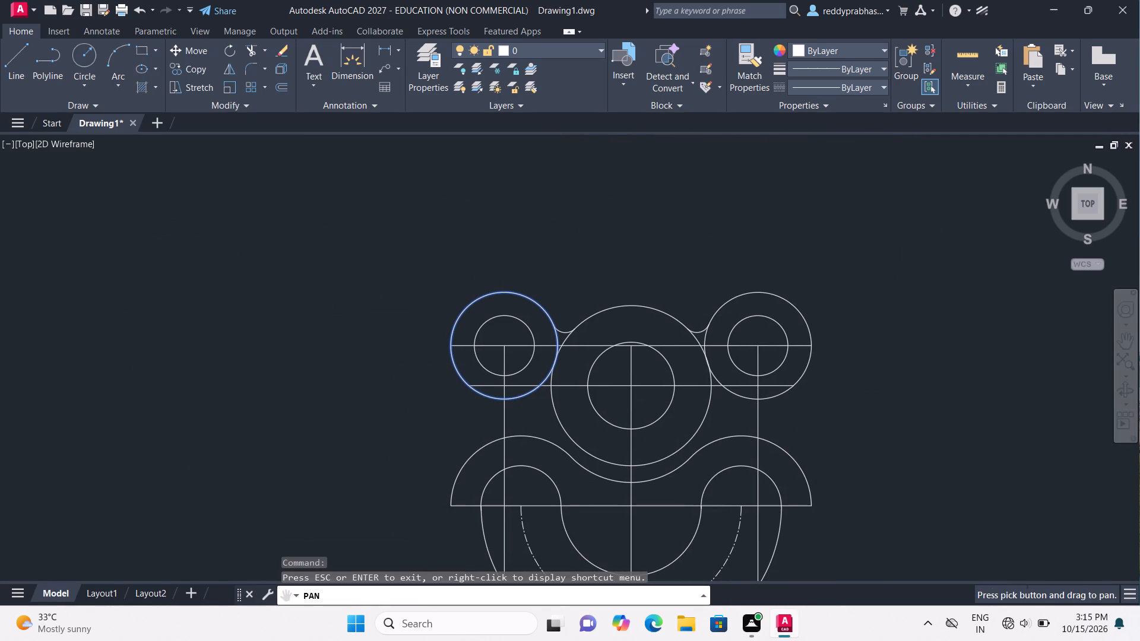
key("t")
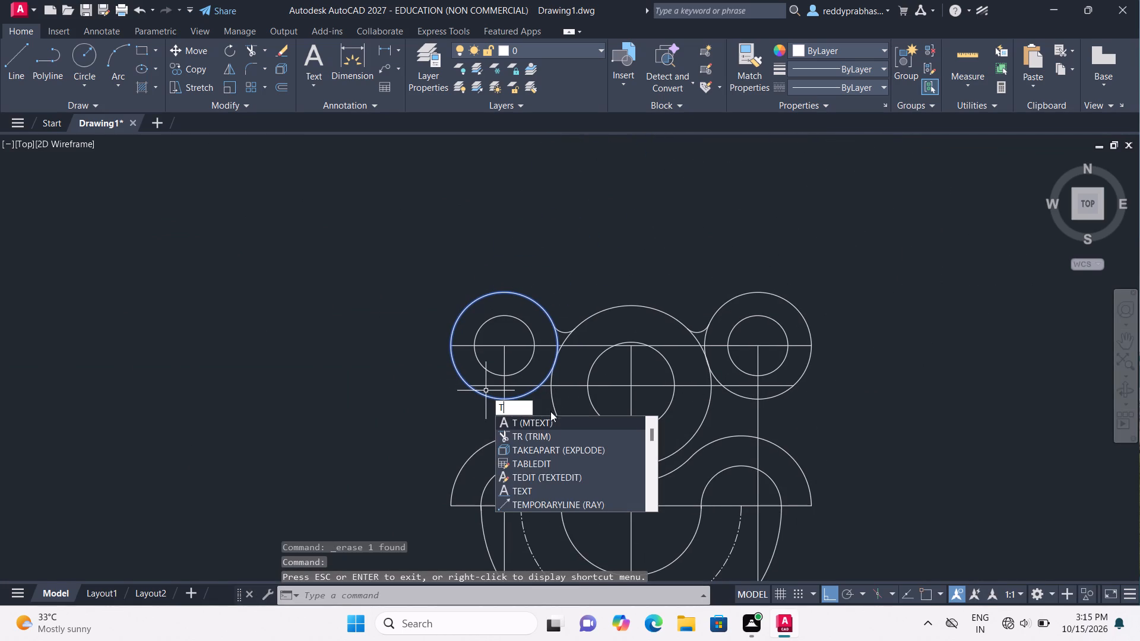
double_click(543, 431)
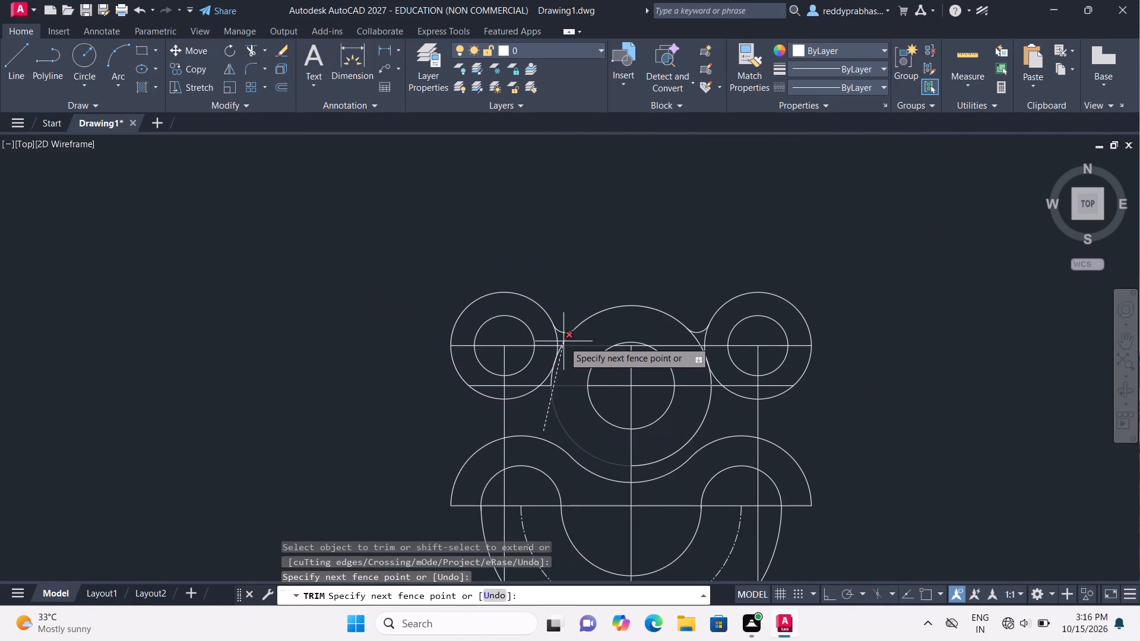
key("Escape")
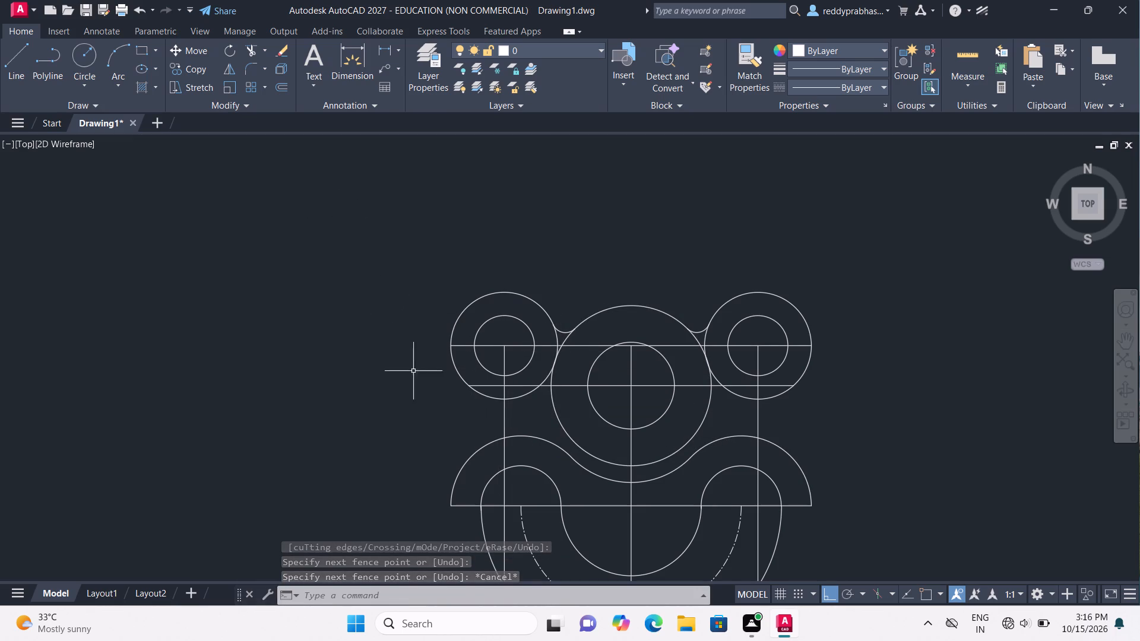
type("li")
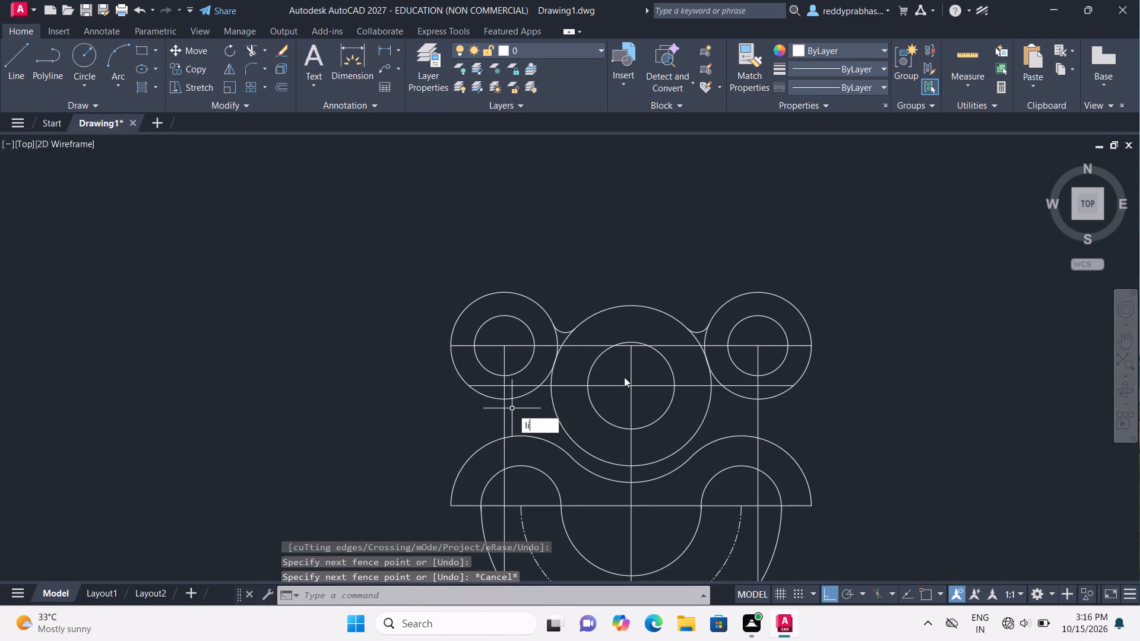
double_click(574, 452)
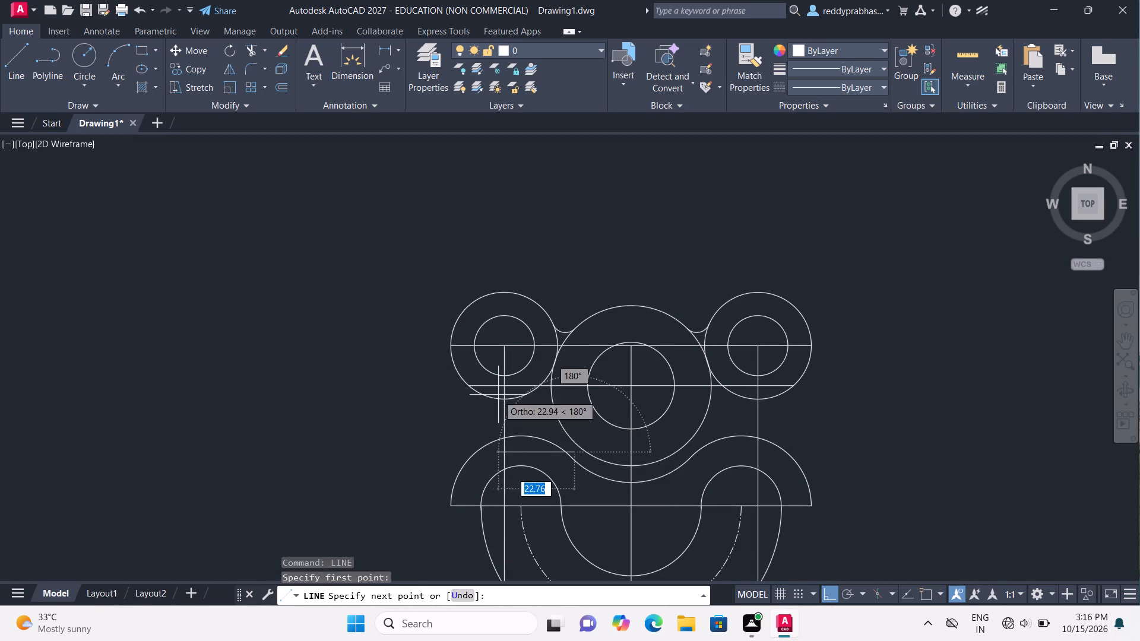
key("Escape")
With Ortho turned off, draw a line tangent to the left boss's outer circle down to the lower end of the left outer slot arc.
left_click(829, 596)
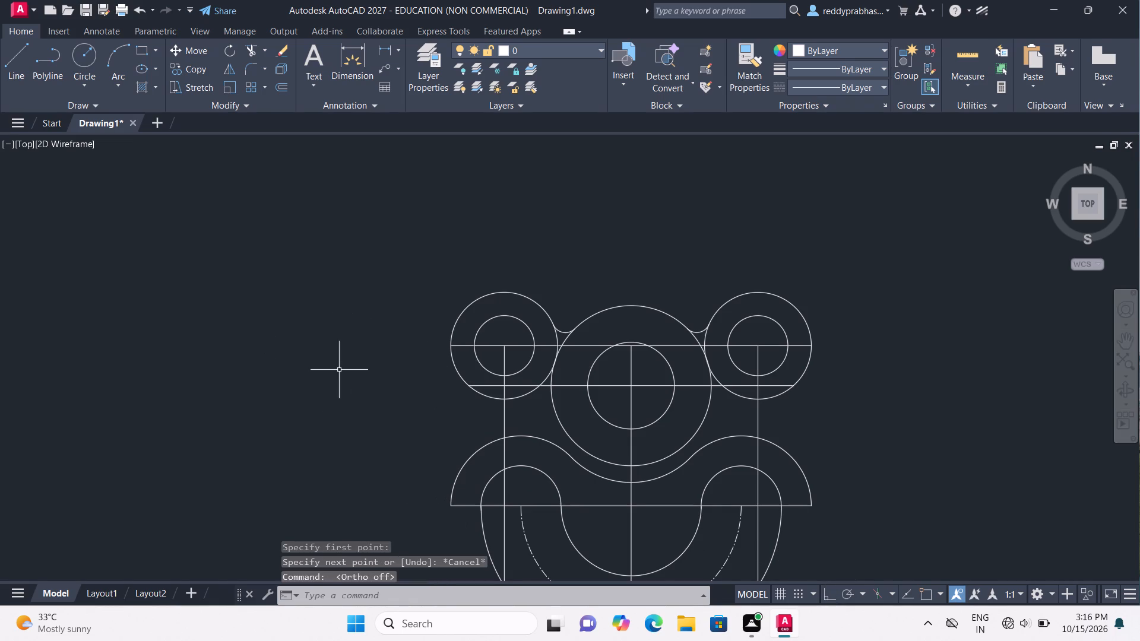
type("li")
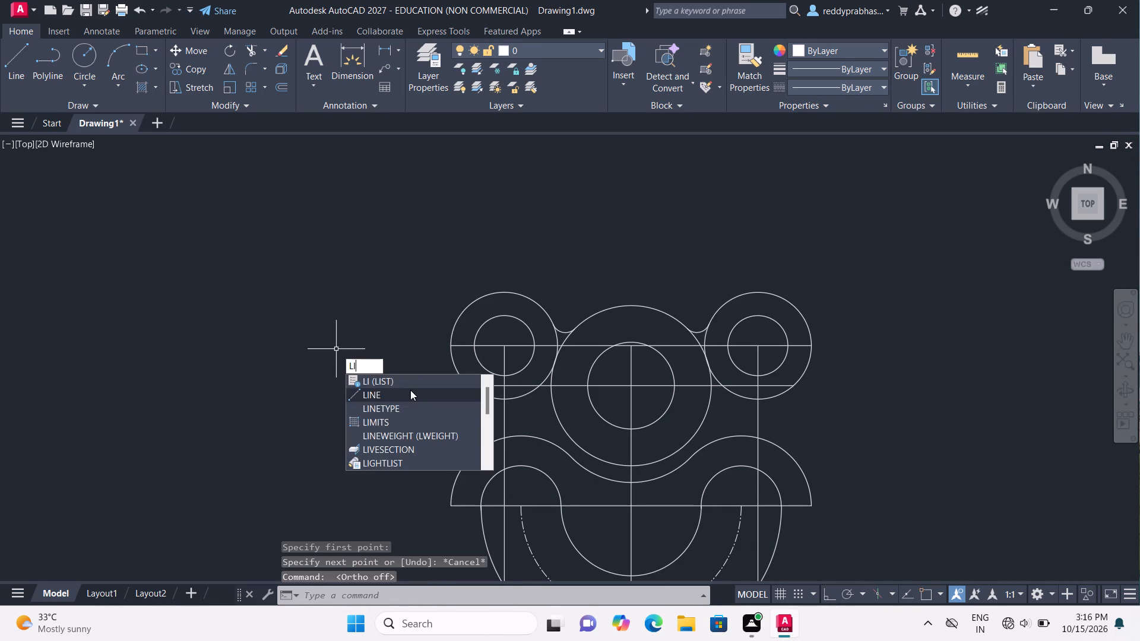
left_click(410, 390)
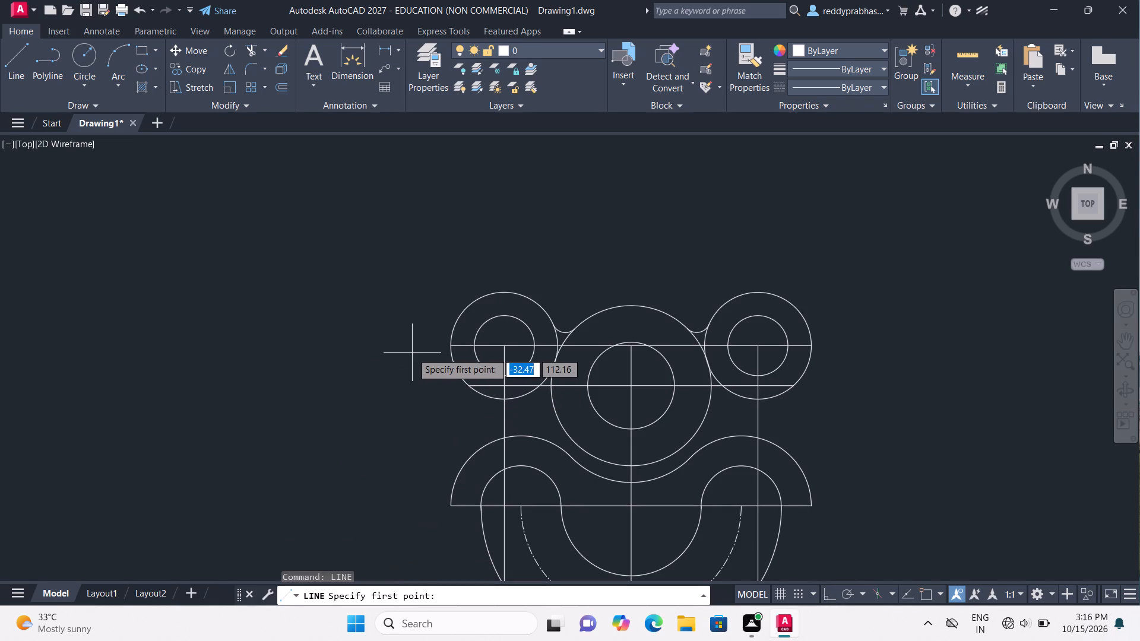
key("r")
key("BackSpace")
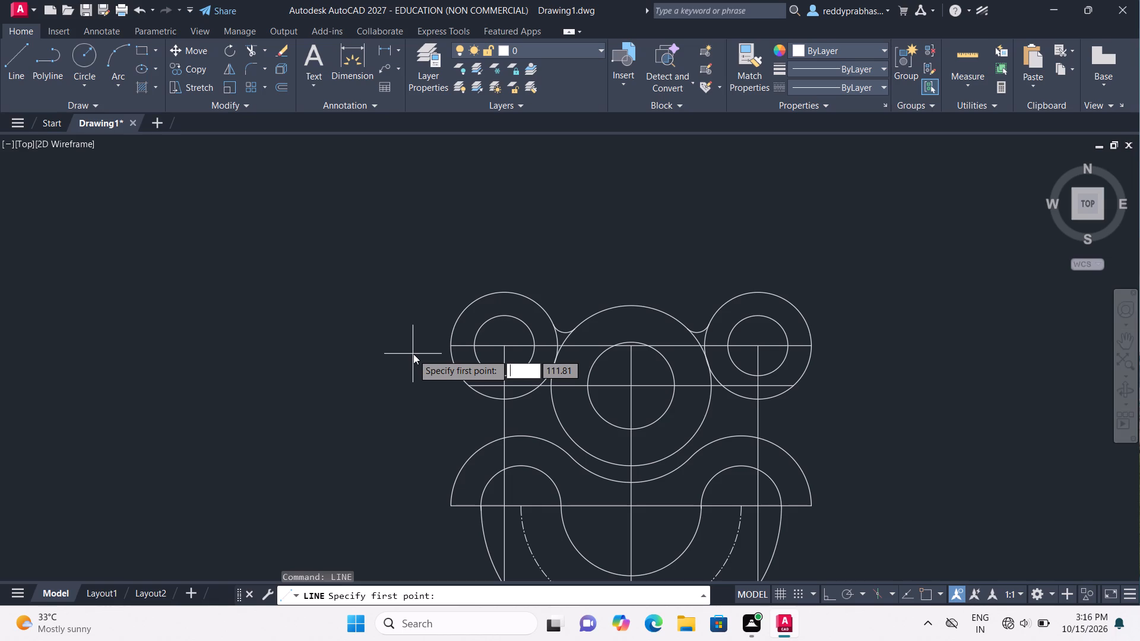
type("tan")
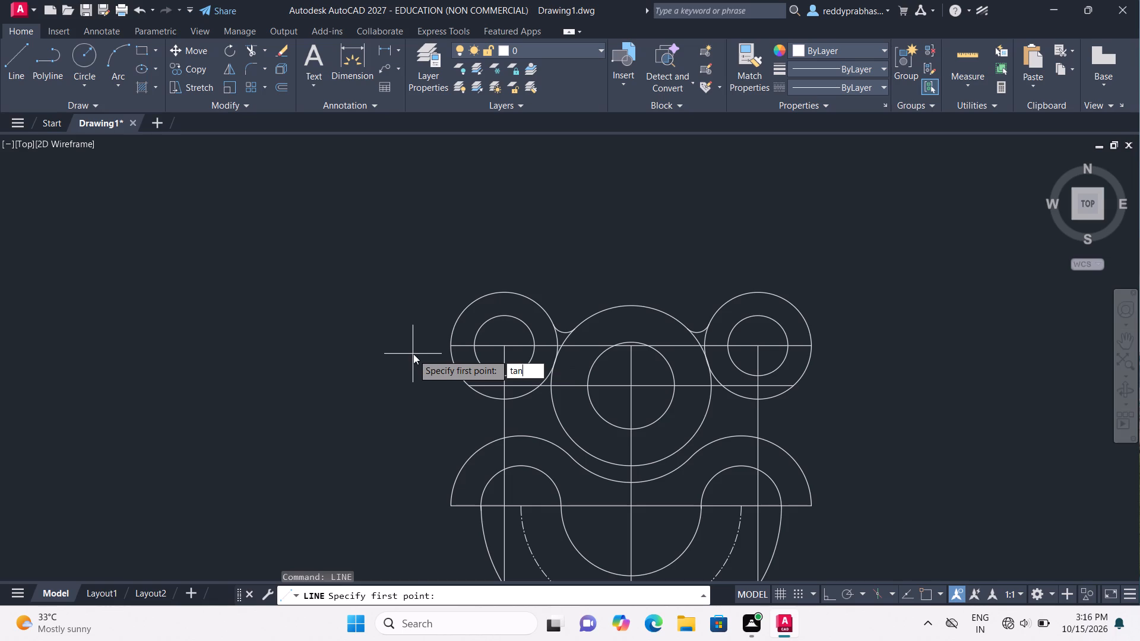
key("Return")
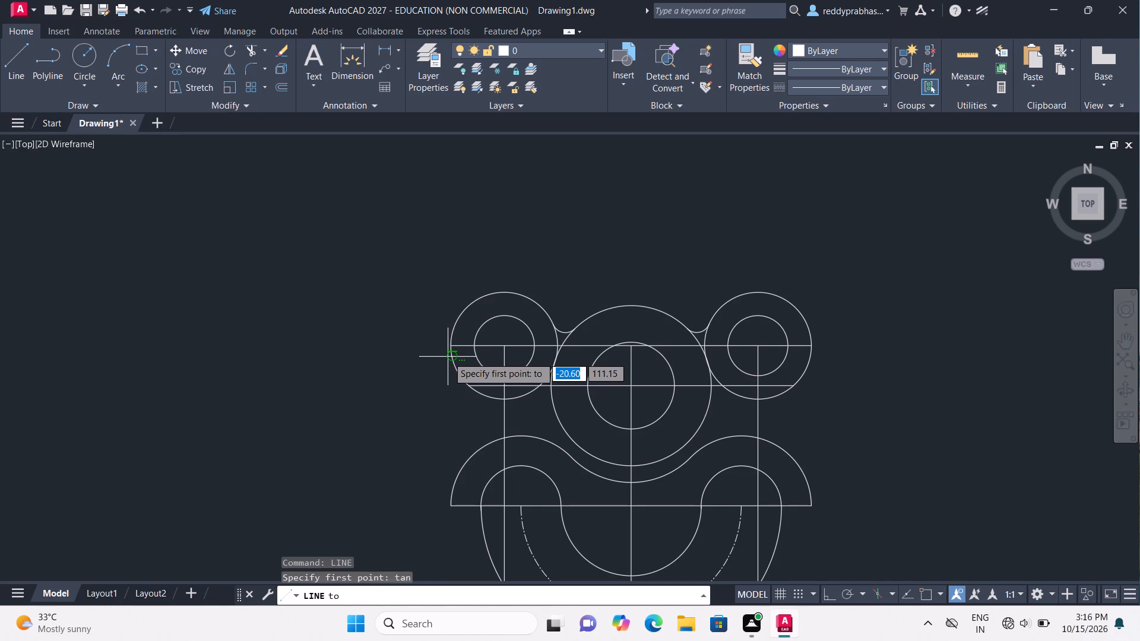
left_click(450, 356)
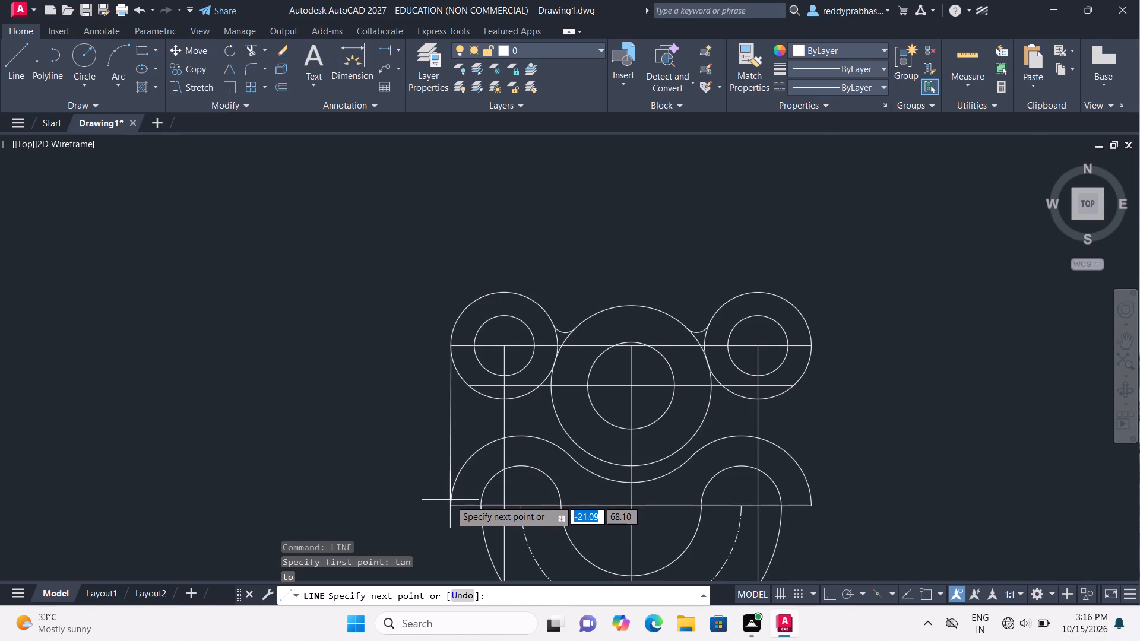
scroll(450, 500, "up", 4)
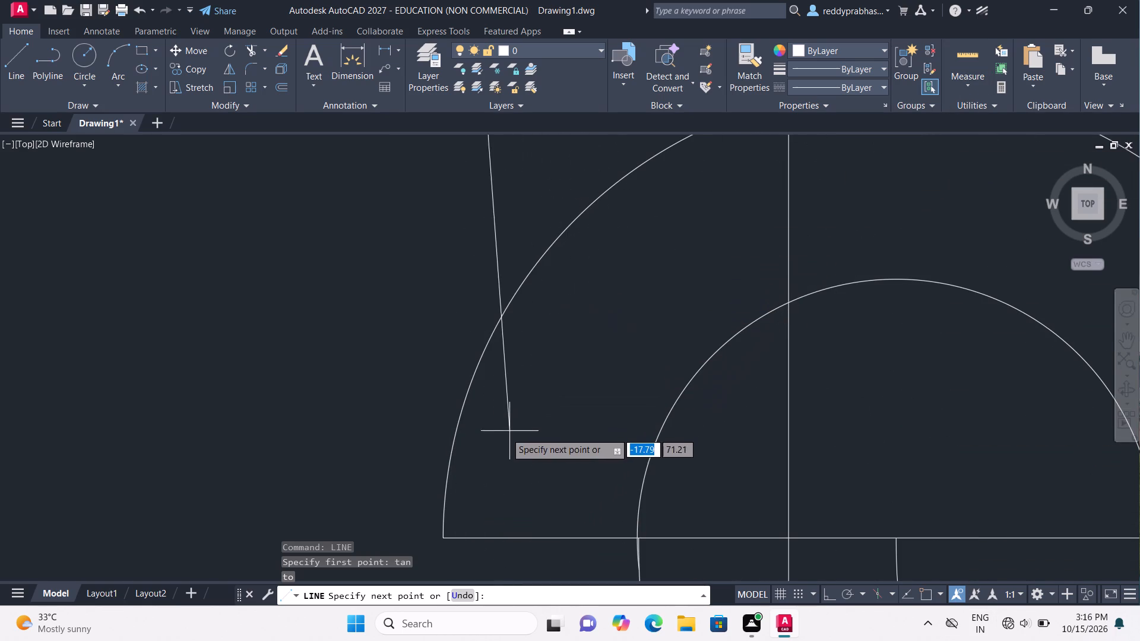
left_click(444, 523)
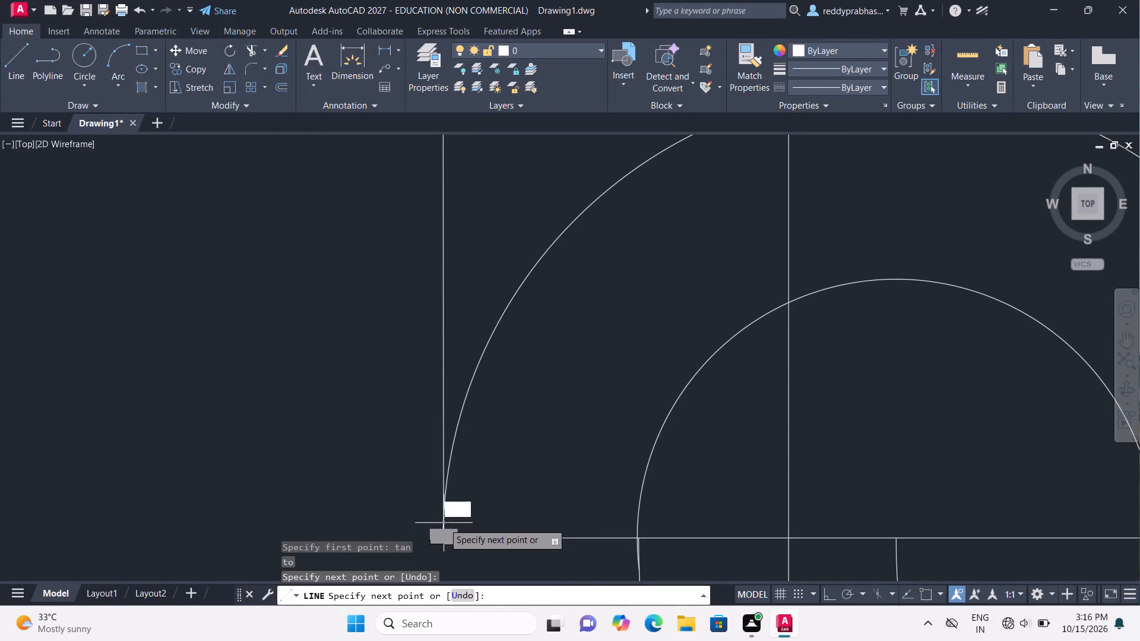
scroll(454, 509, "down", 4)
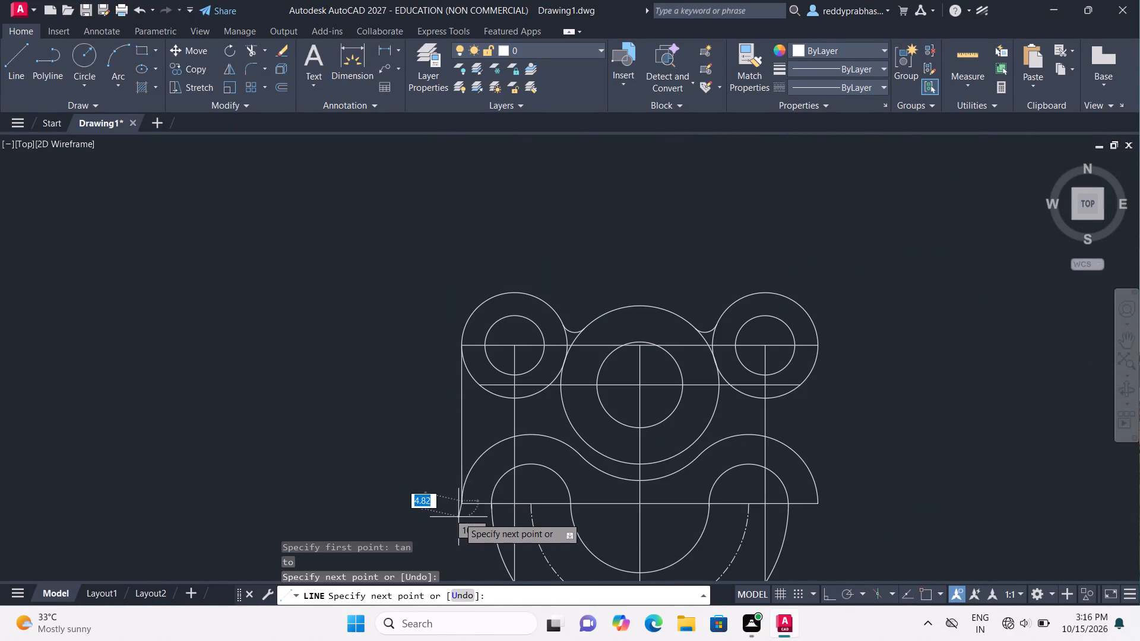
key("Escape")
Trim the overhanging lower end of the left tangent line where it crosses the left outer slot arc.
scroll(520, 475, "up", 3)
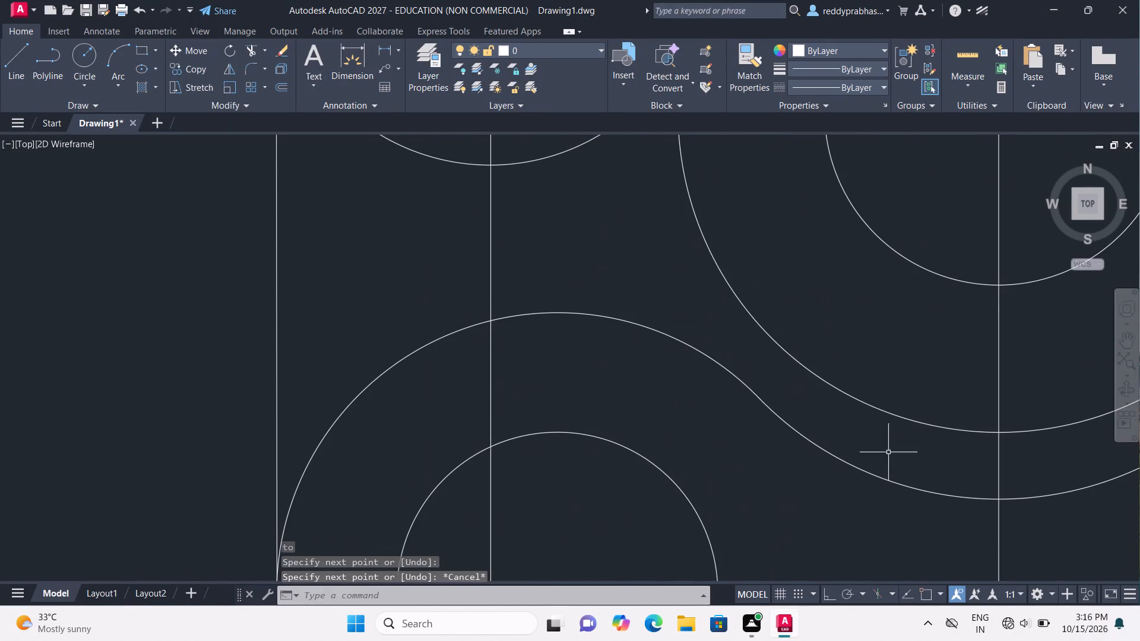
triple_click(1122, 336)
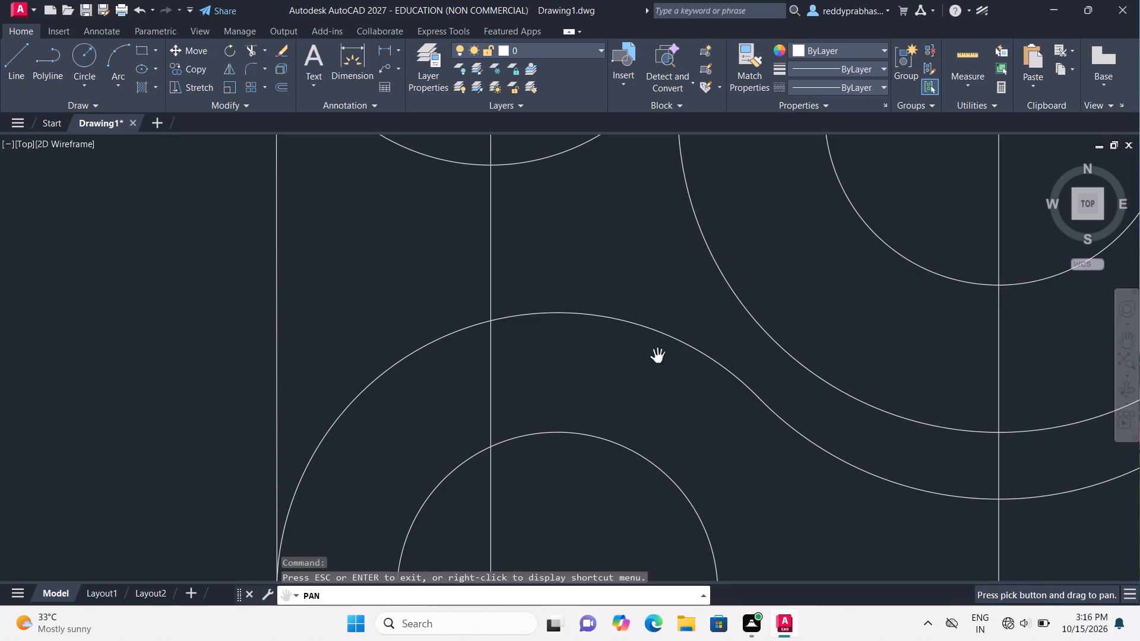
left_click_drag(526, 357, 801, 268)
scroll(788, 274, "up", 1)
left_click_drag(627, 394, 725, 253)
left_click_drag(740, 229, 761, 175)
scroll(712, 196, "up", 2)
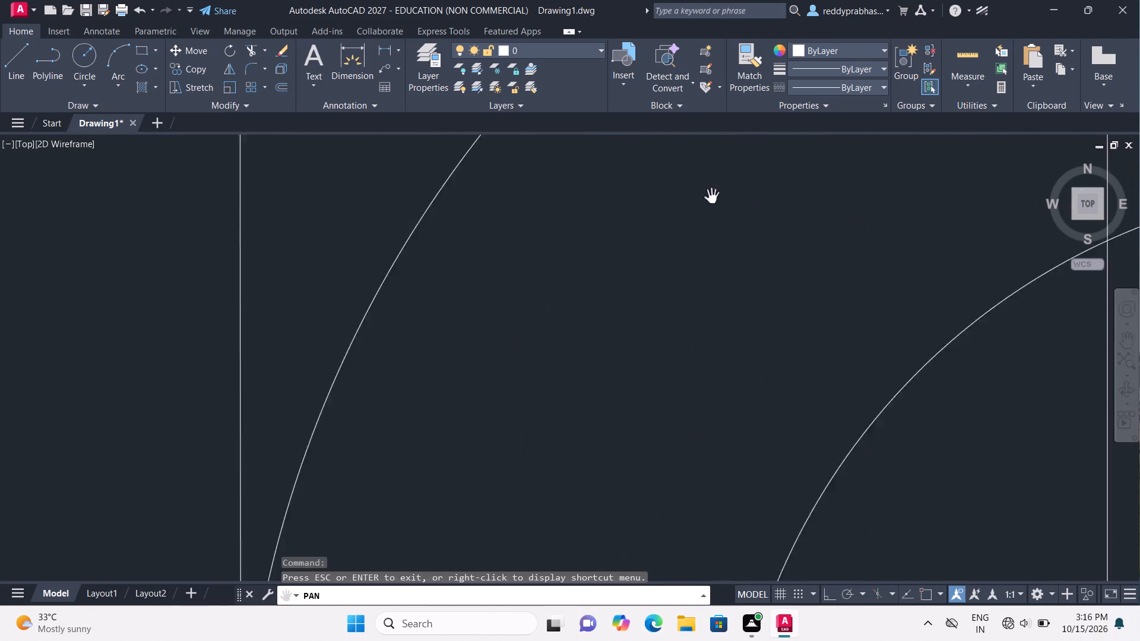
scroll(710, 201, "up", 1)
left_click_drag(498, 385, 787, 117)
scroll(786, 116, "down", 2)
scroll(487, 377, "down", 4)
left_click_drag(484, 363, 527, 288)
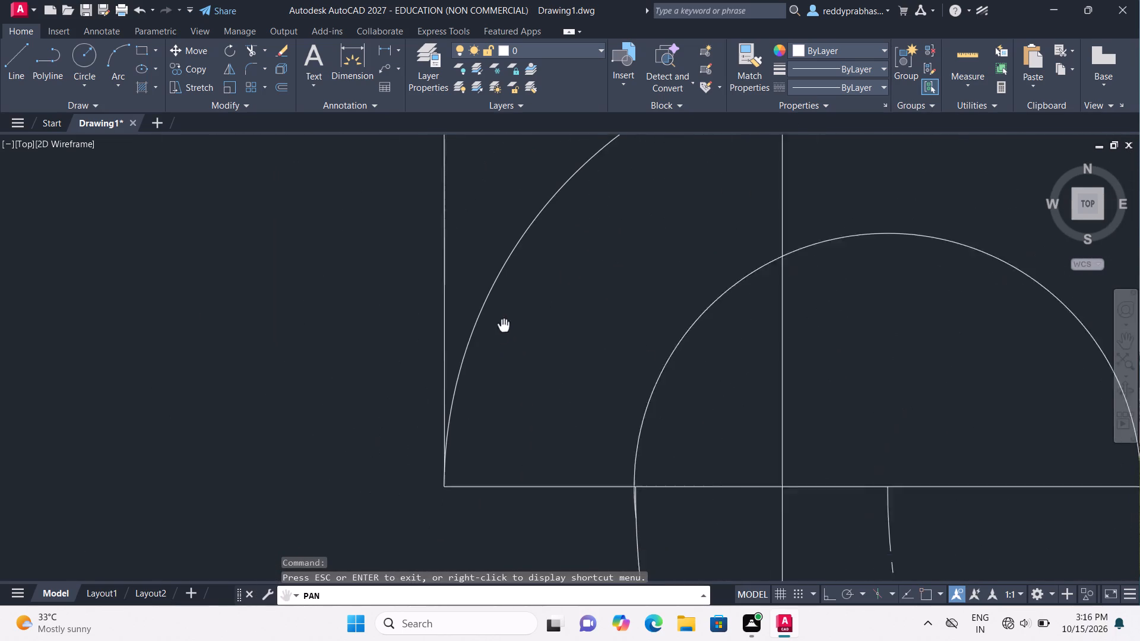
left_click_drag(527, 288, 701, 0)
left_click_drag(667, 53, 615, 157)
left_click_drag(608, 180, 607, 185)
left_click(603, 201)
left_click_drag(670, 208, 617, 281)
left_click_drag(611, 291, 601, 307)
scroll(590, 325, "up", 2)
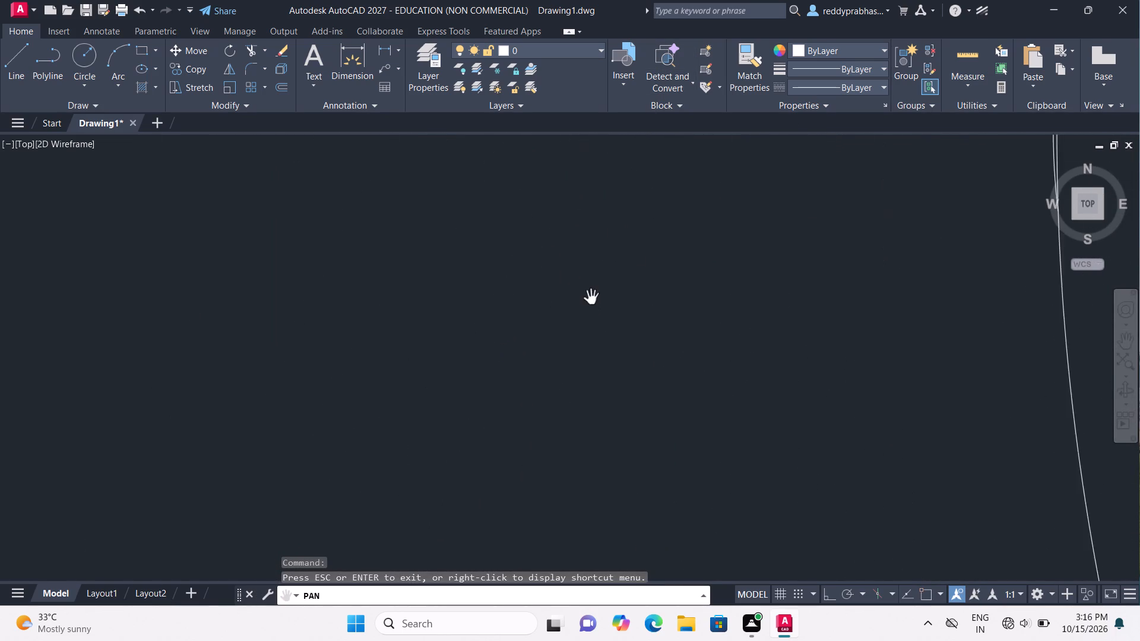
scroll(593, 290, "up", 1)
left_click_drag(621, 202, 515, 409)
left_click_drag(734, 92, 629, 305)
left_click_drag(572, 218, 508, 337)
scroll(468, 325, "up", 1)
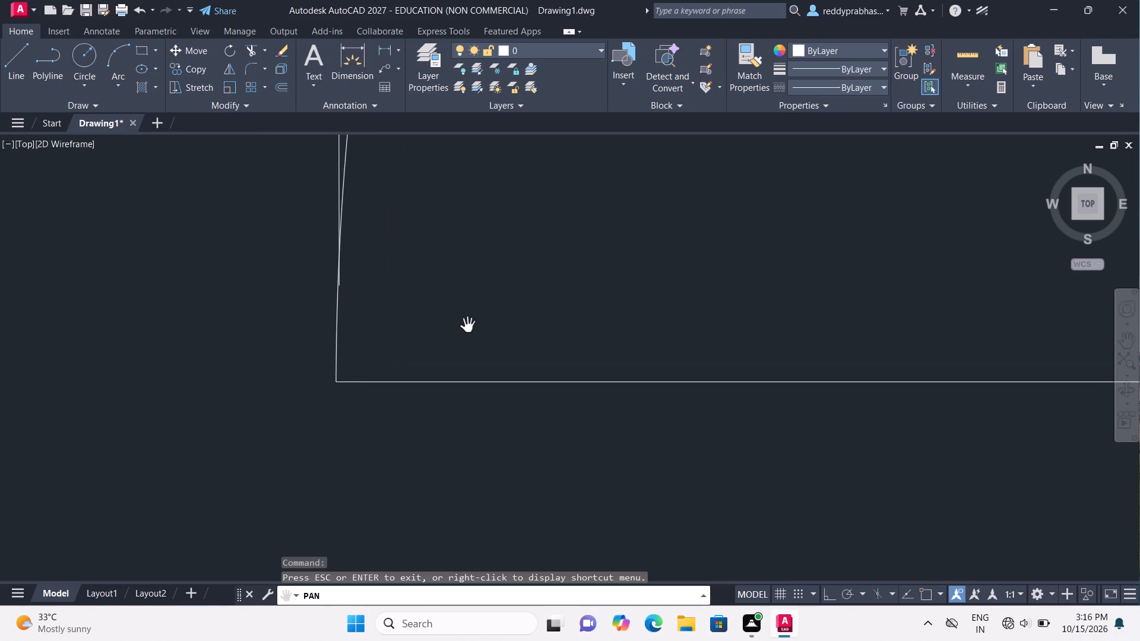
scroll(468, 325, "up", 2)
left_click_drag(273, 254, 647, 539)
scroll(632, 515, "up", 3)
left_click(574, 415)
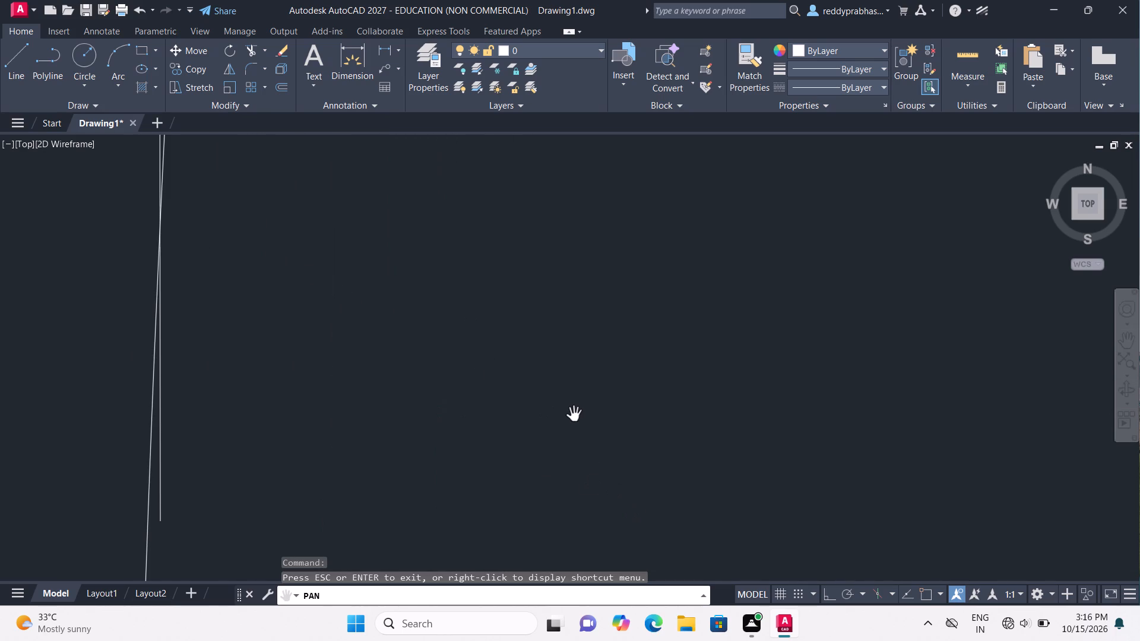
key("Escape")
type("tr")
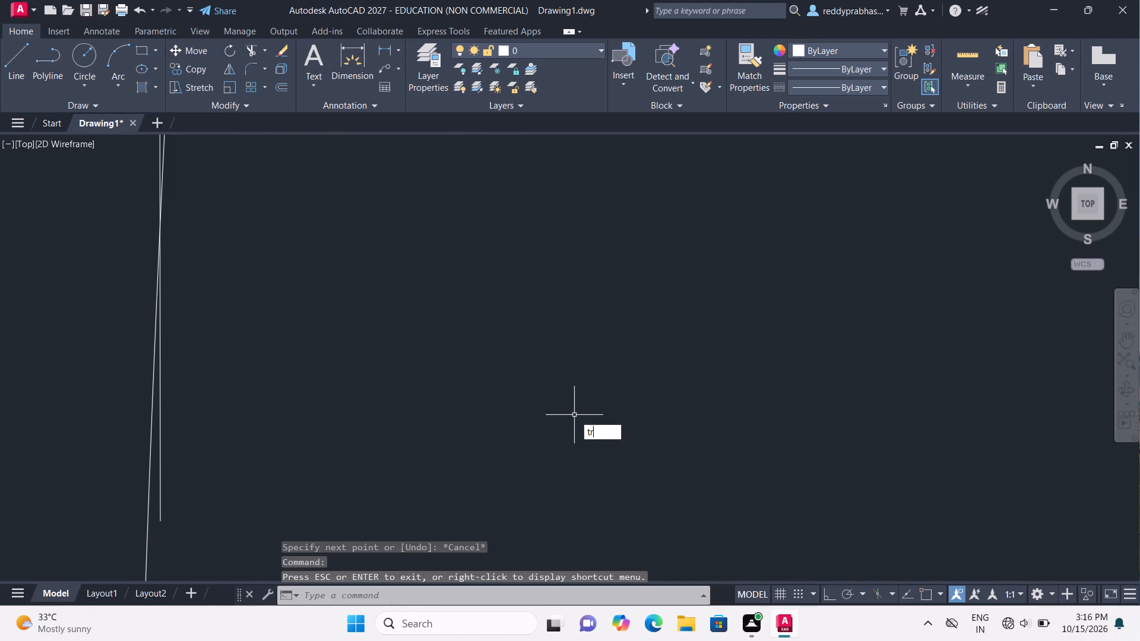
left_click(615, 445)
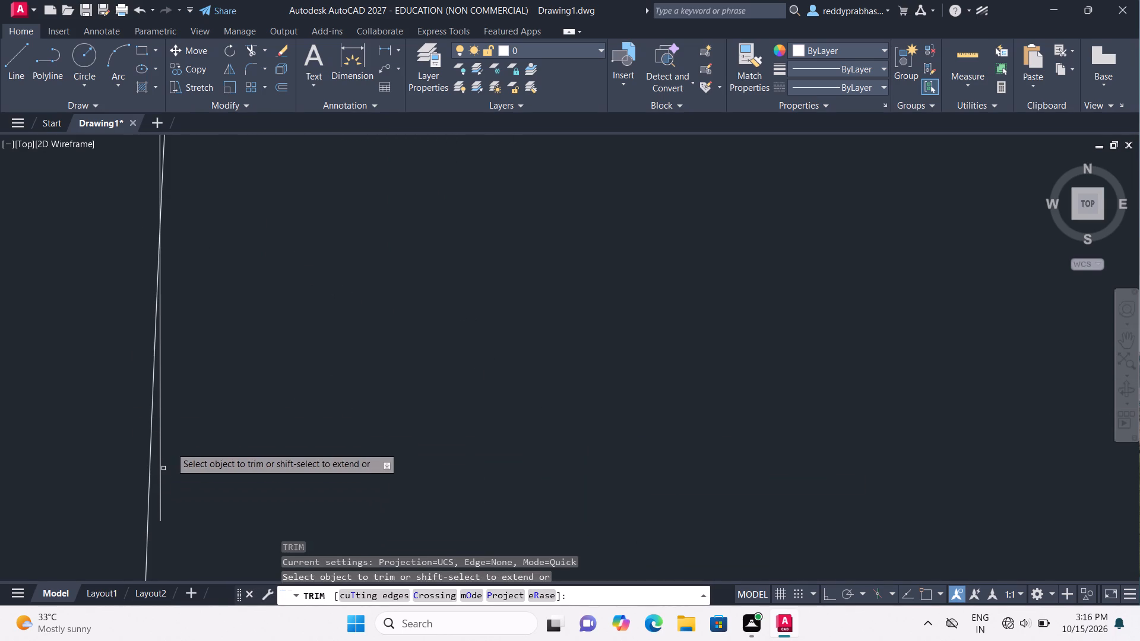
left_click(161, 469)
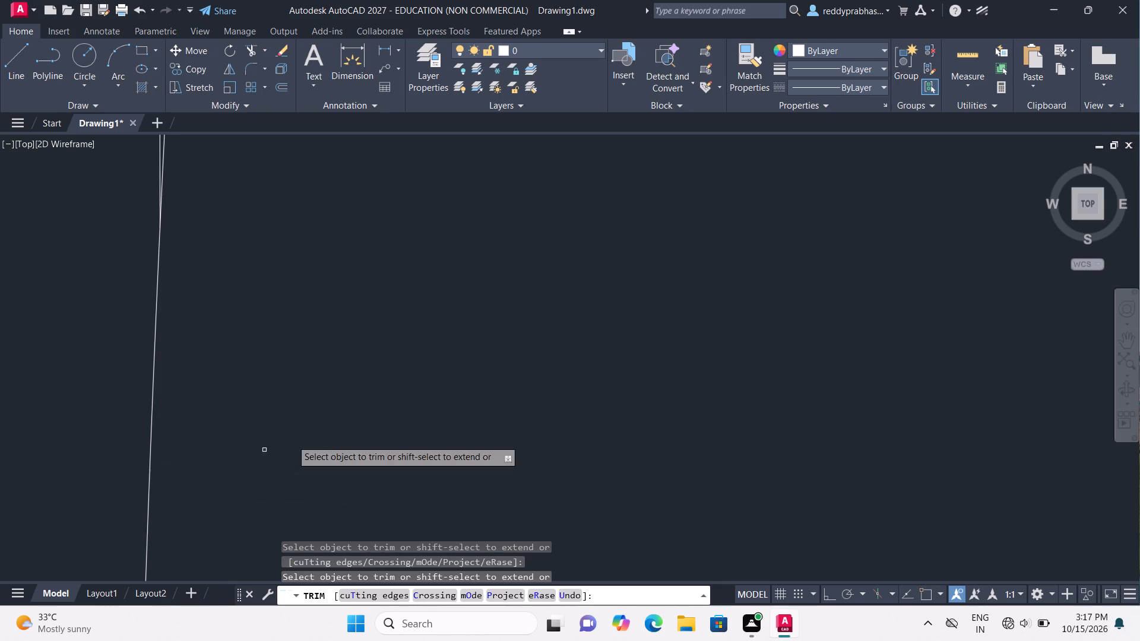
scroll(325, 412, "down", 13)
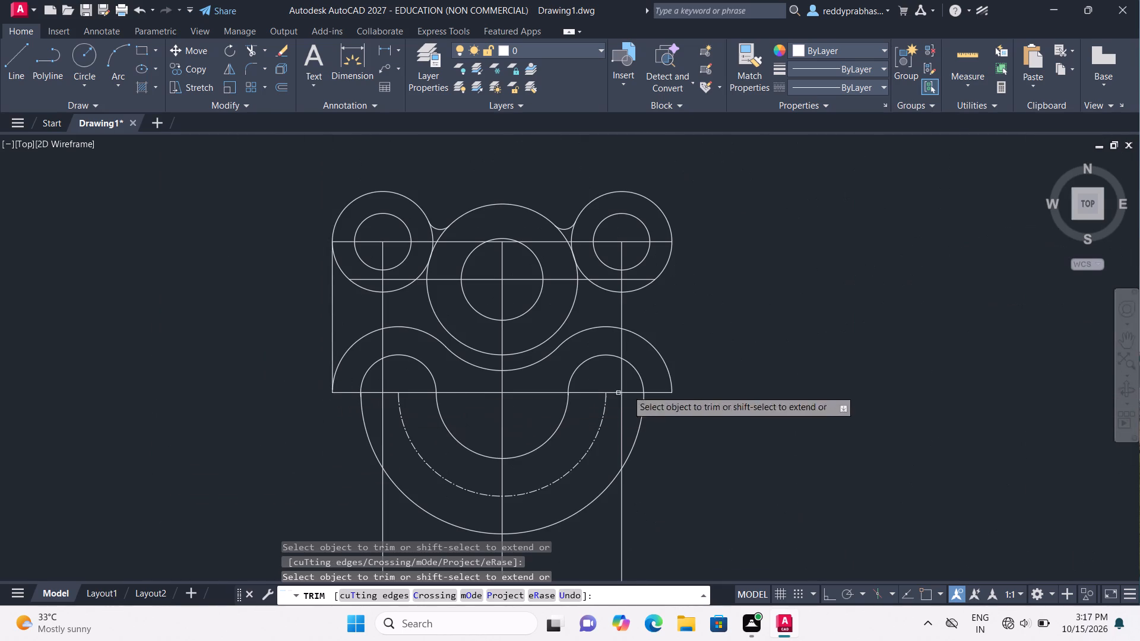
key("Escape")
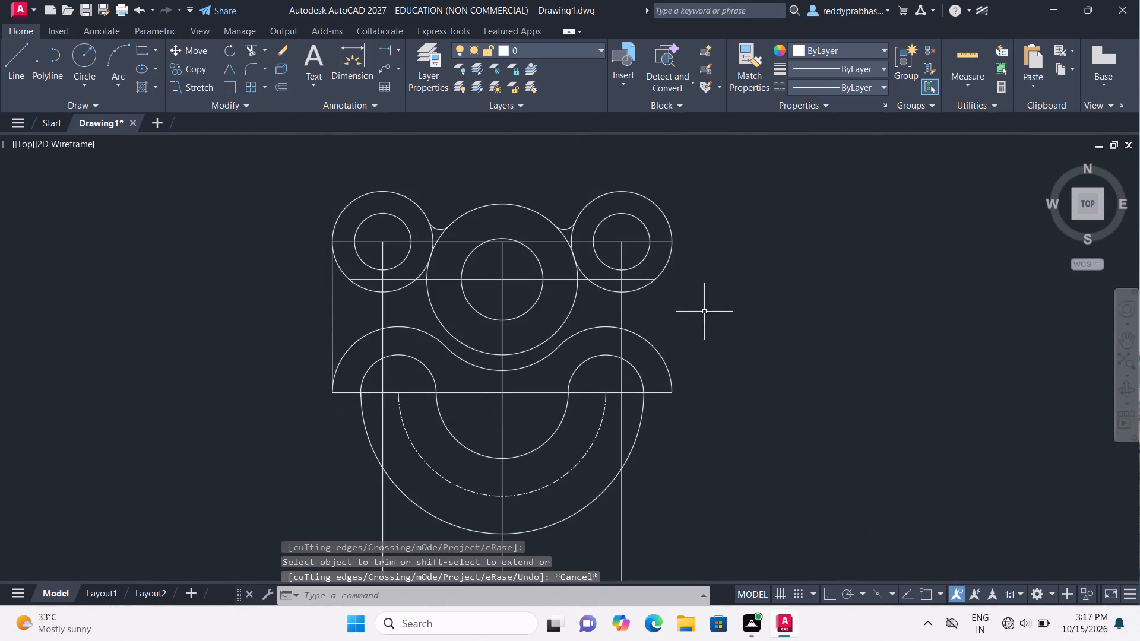
Draw a line tangent to the right boss's outer circle down to the lower end of the right outer slot arc.
left_click(12, 74)
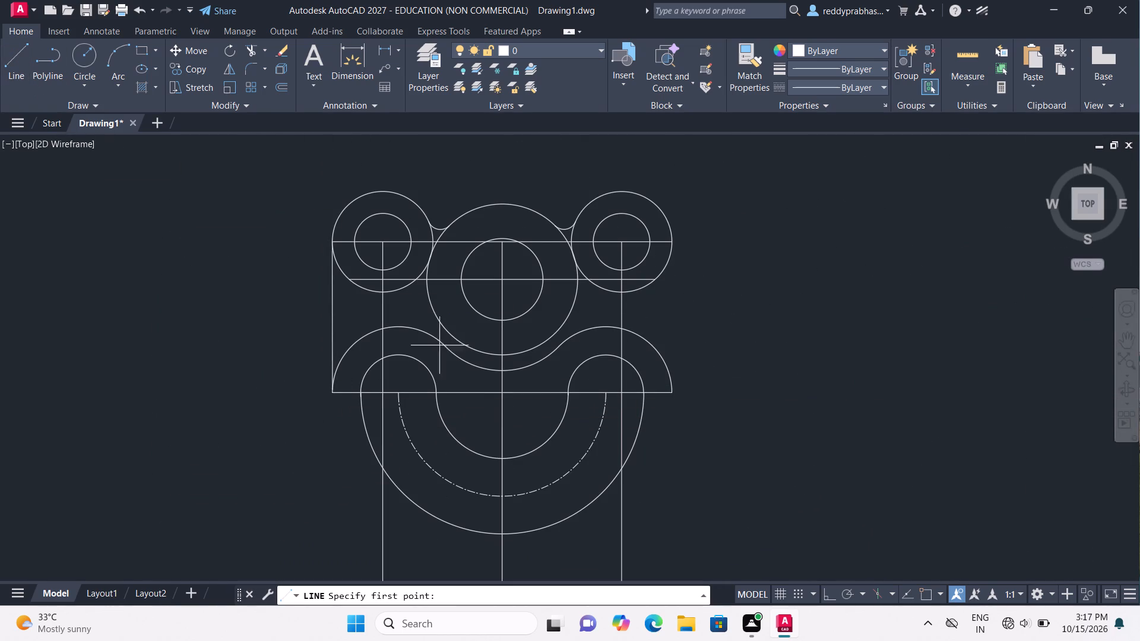
type("tan")
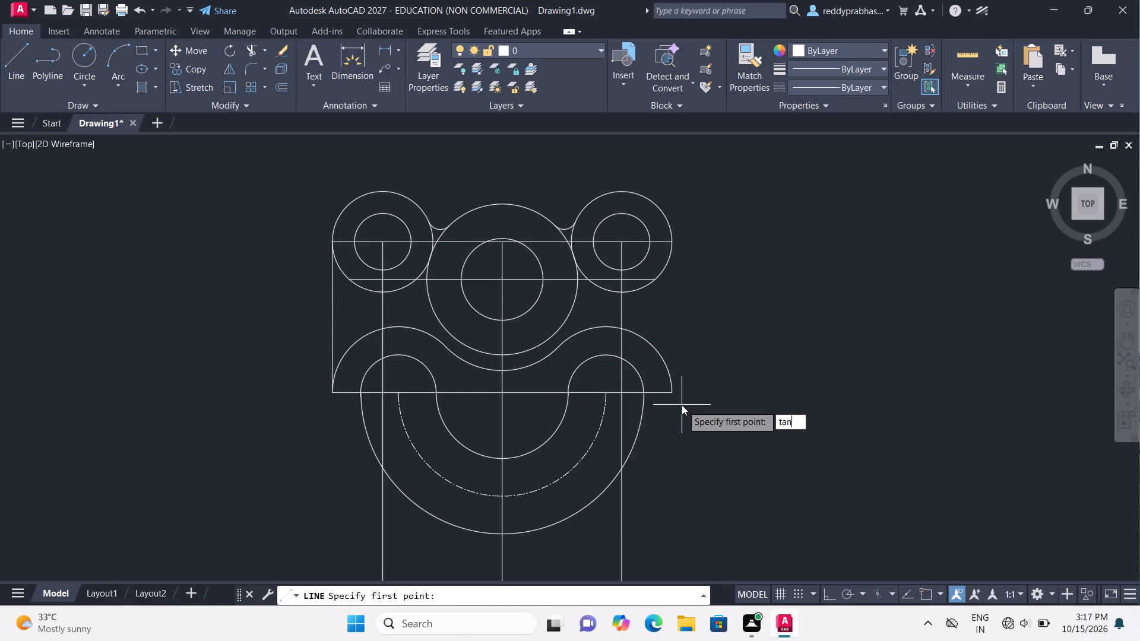
key("Return")
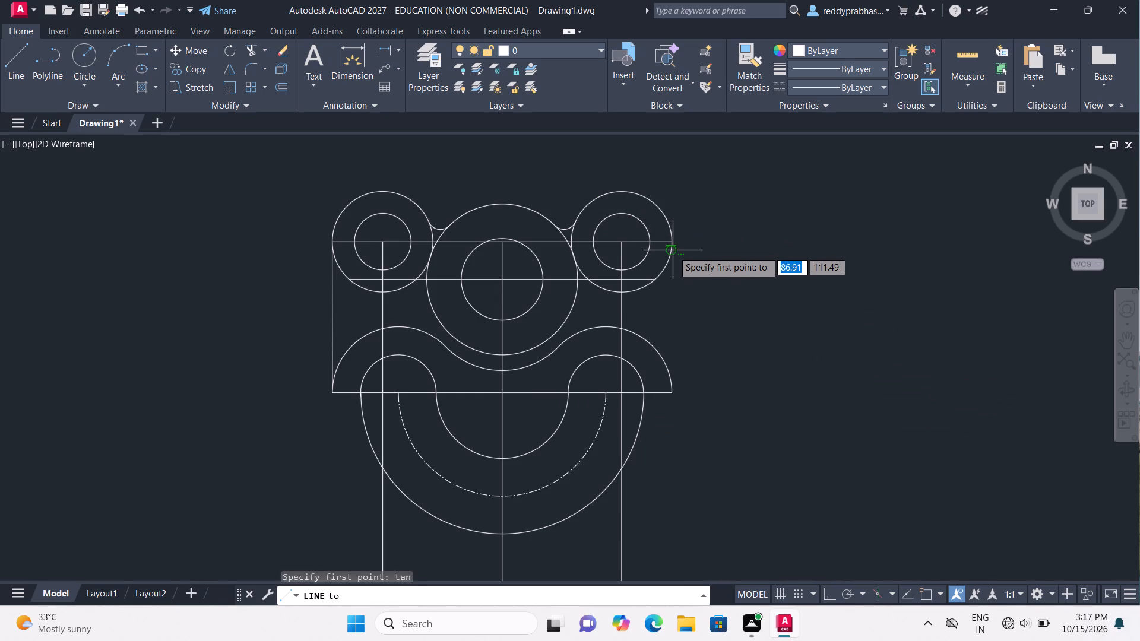
left_click(672, 249)
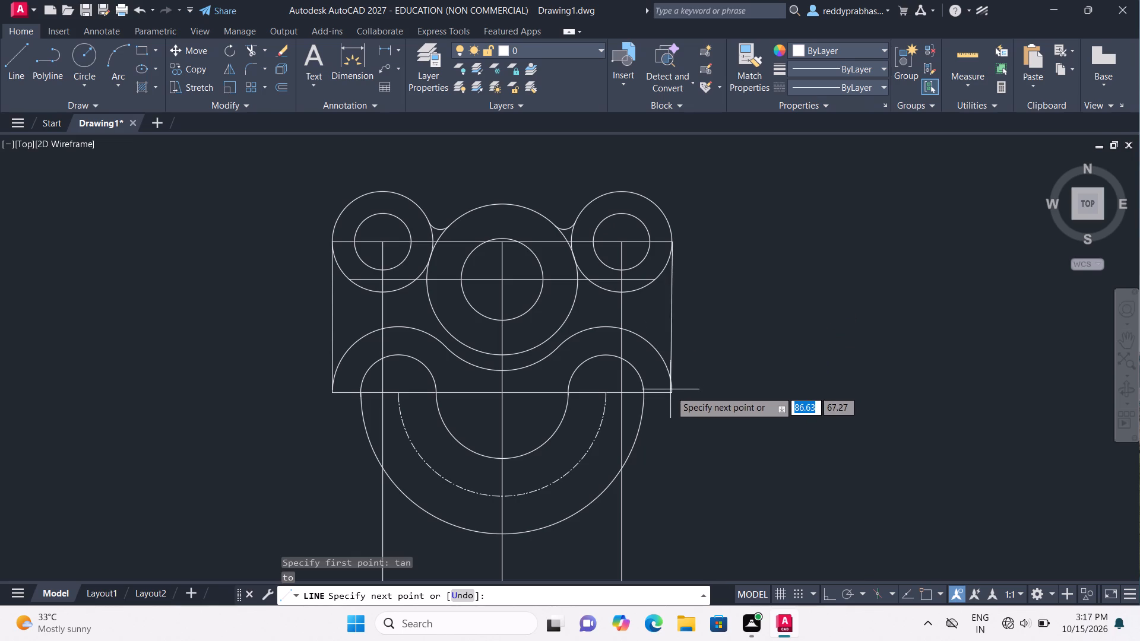
scroll(672, 385, "up", 6)
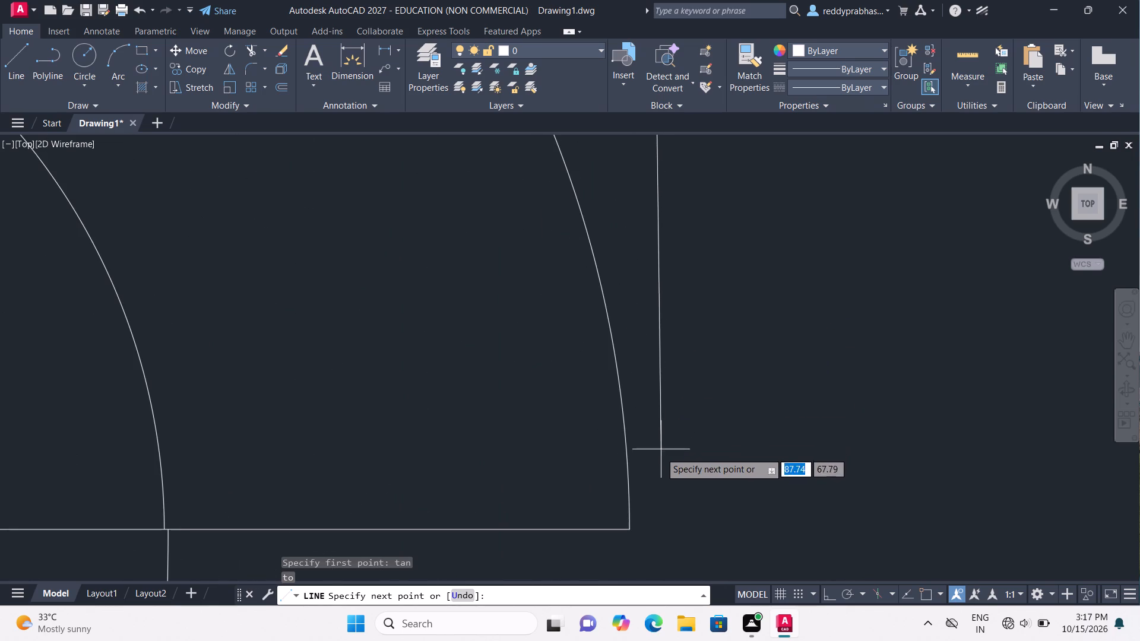
left_click(629, 516)
scroll(629, 516, "up", 2)
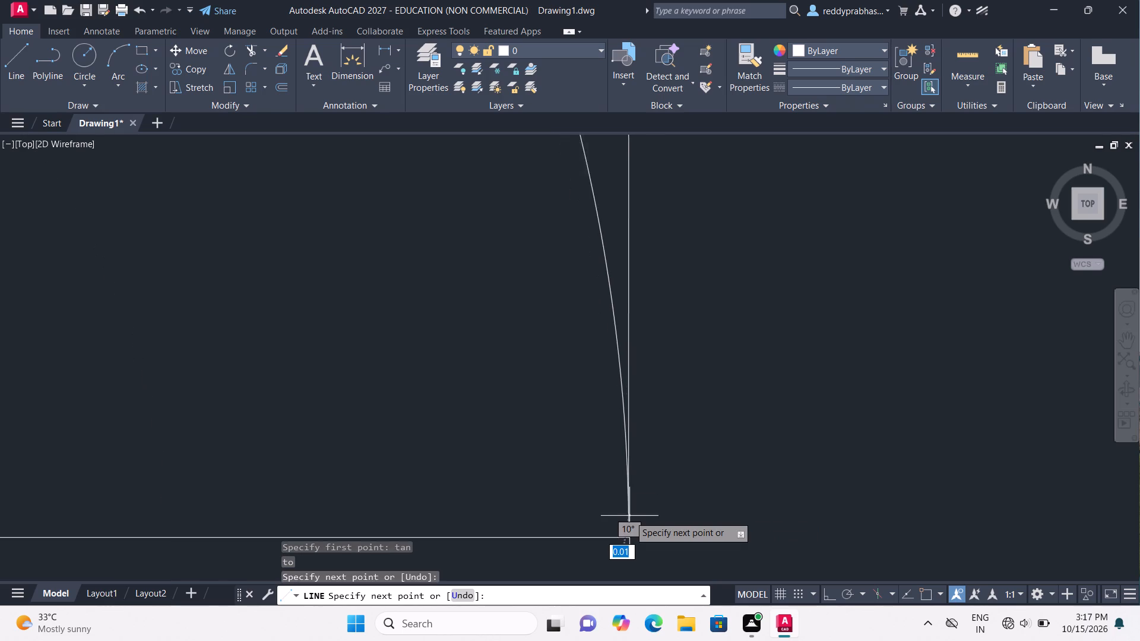
scroll(629, 516, "up", 2)
key("Escape")
Trim the overhanging lower end of the right tangent line where it meets the right outer slot arc.
scroll(629, 511, "up", 1)
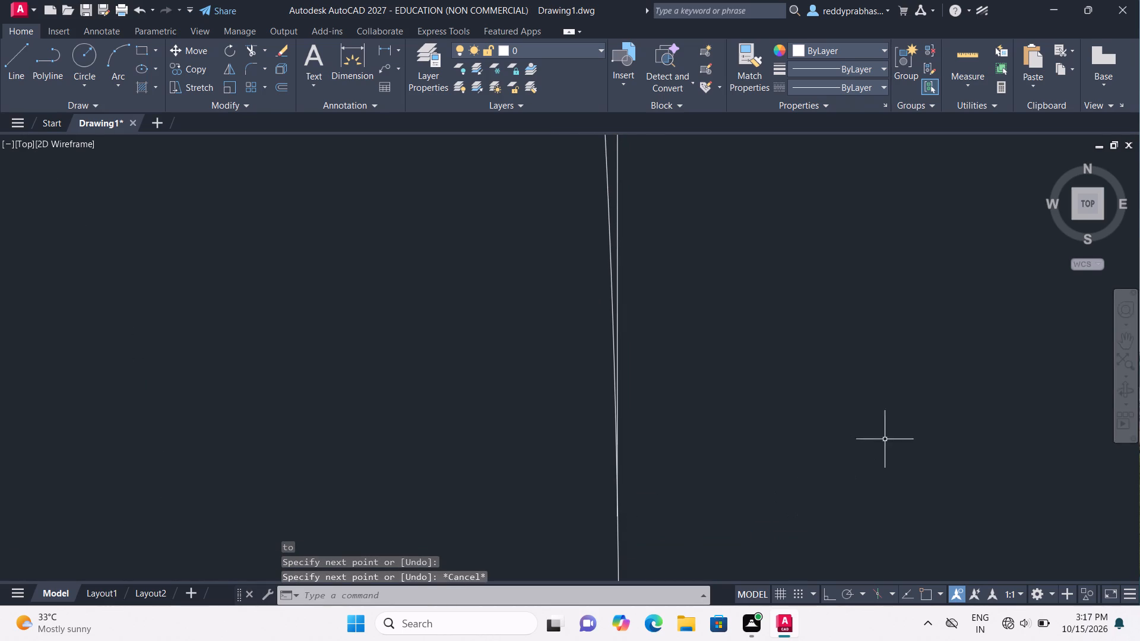
left_click(1124, 345)
left_click_drag(723, 445, 691, 216)
scroll(674, 284, "up", 4)
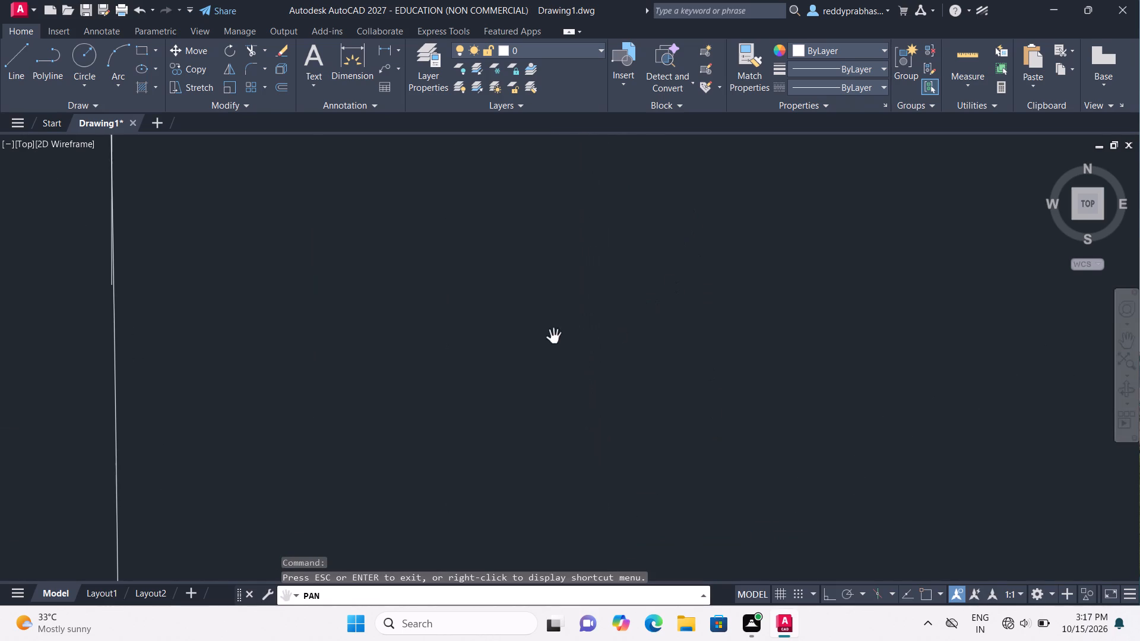
left_click_drag(268, 294, 601, 394)
scroll(599, 394, "up", 2)
left_click_drag(303, 370, 495, 427)
key("Escape")
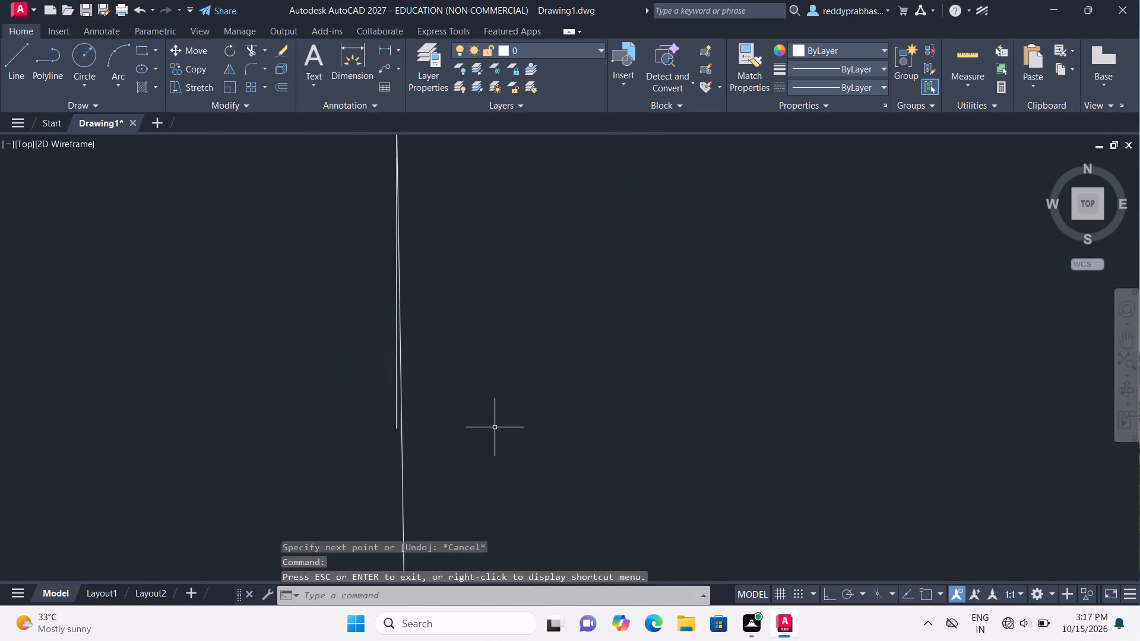
type("tr")
left_click(516, 453)
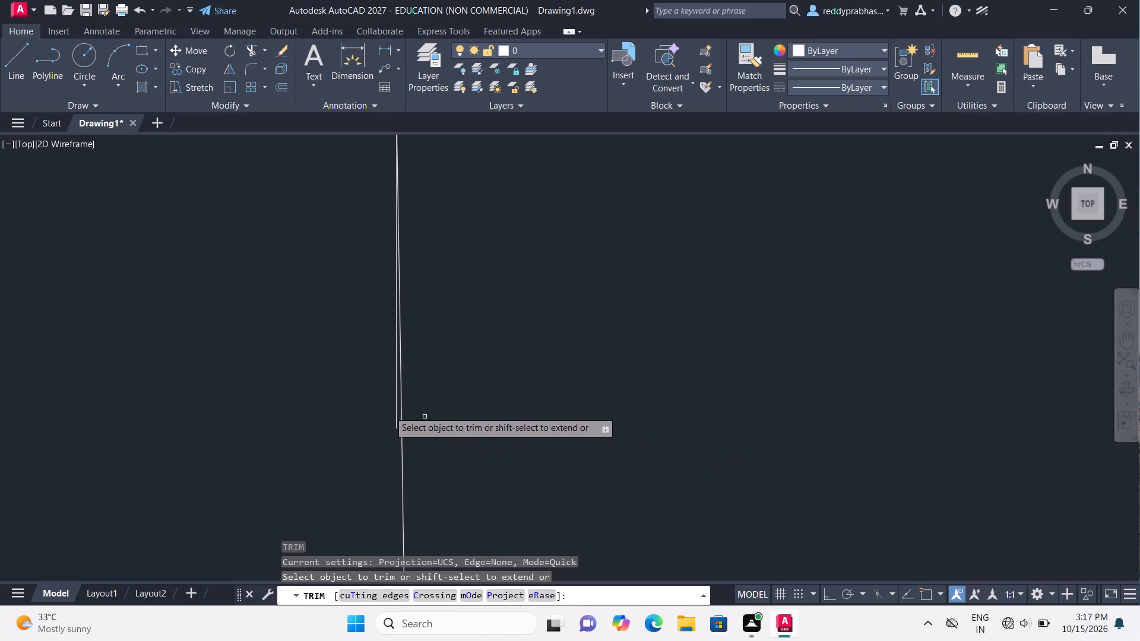
left_click(395, 411)
scroll(457, 407, "down", 8)
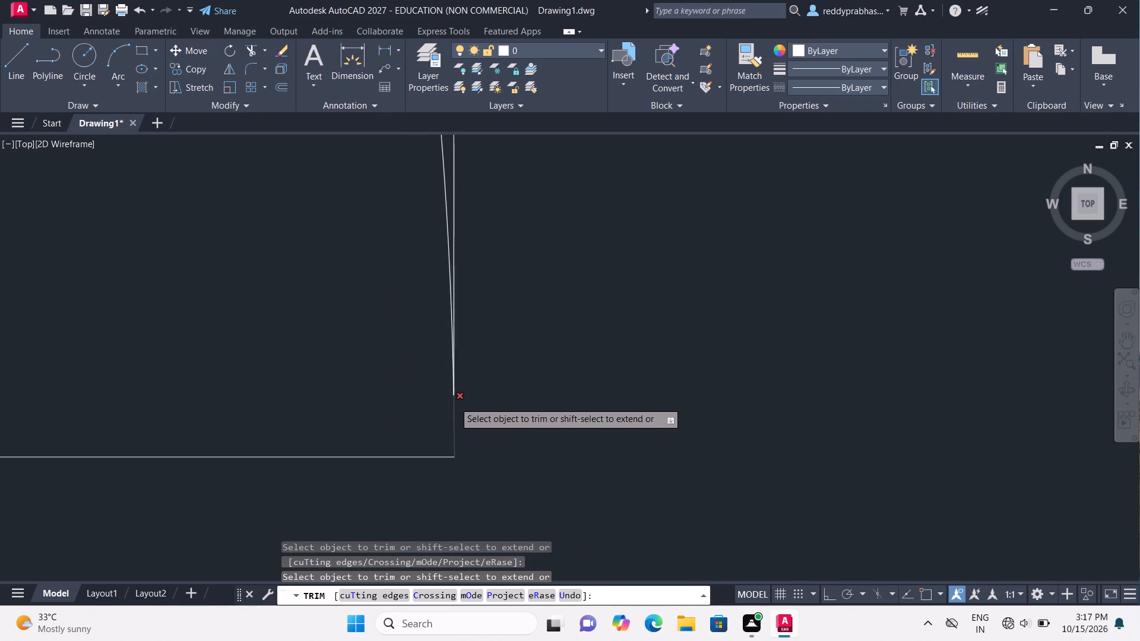
Trim away the lower arc of the left boss's outer circle and the lower horizontal centre line extending left of the central circle.
scroll(454, 402, "down", 9)
key("Escape")
scroll(458, 394, "down", 1)
scroll(606, 377, "up", 1)
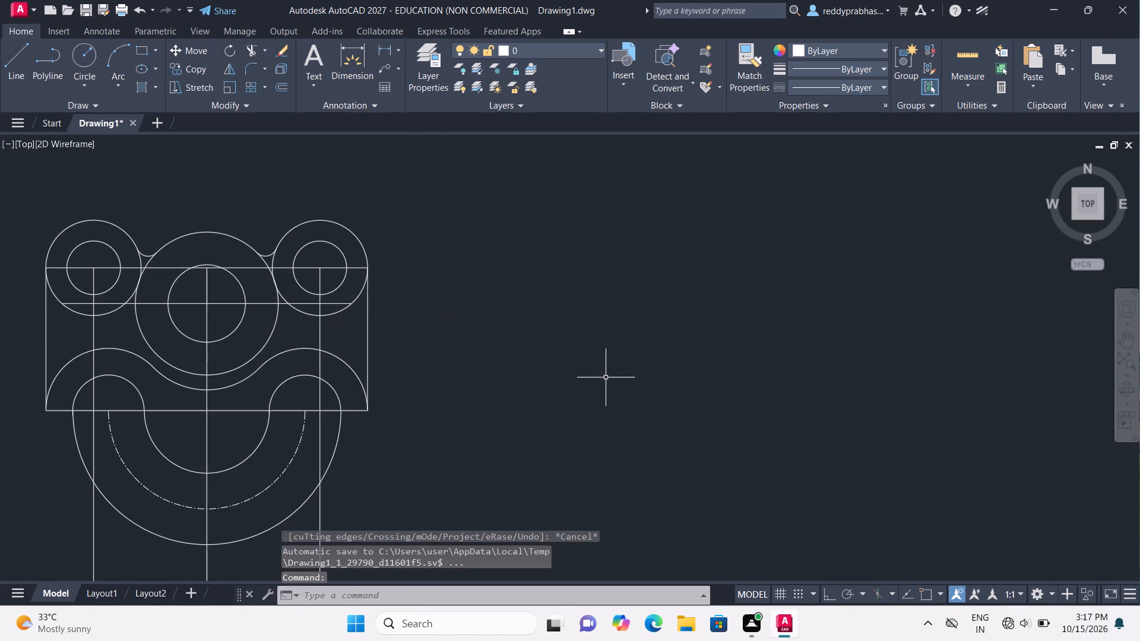
left_click_drag(1126, 341, 1096, 345)
left_click_drag(970, 352, 931, 355)
left_click_drag(754, 356, 697, 357)
left_click_drag(633, 361, 446, 365)
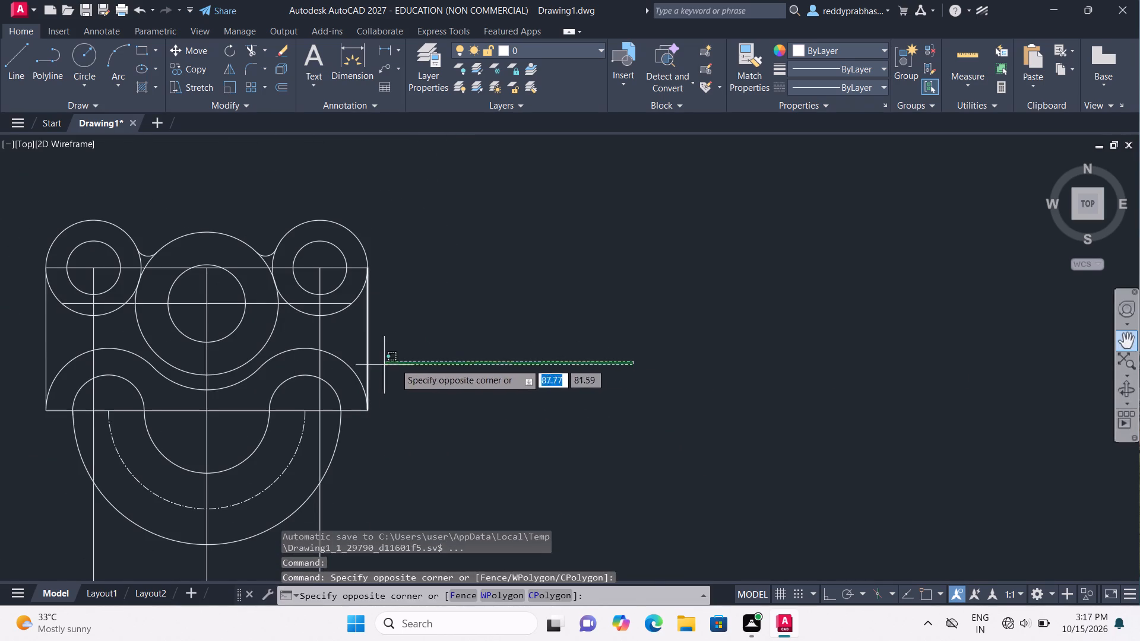
key("Escape")
left_click(1117, 339)
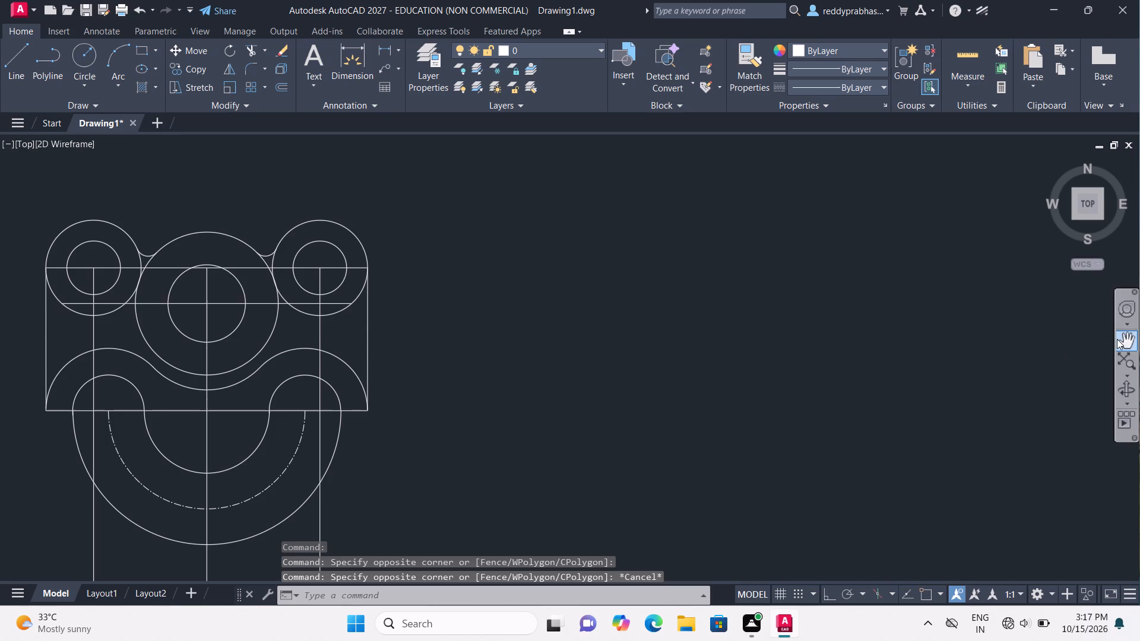
left_click(1123, 339)
left_click_drag(746, 361, 1049, 360)
key("Escape")
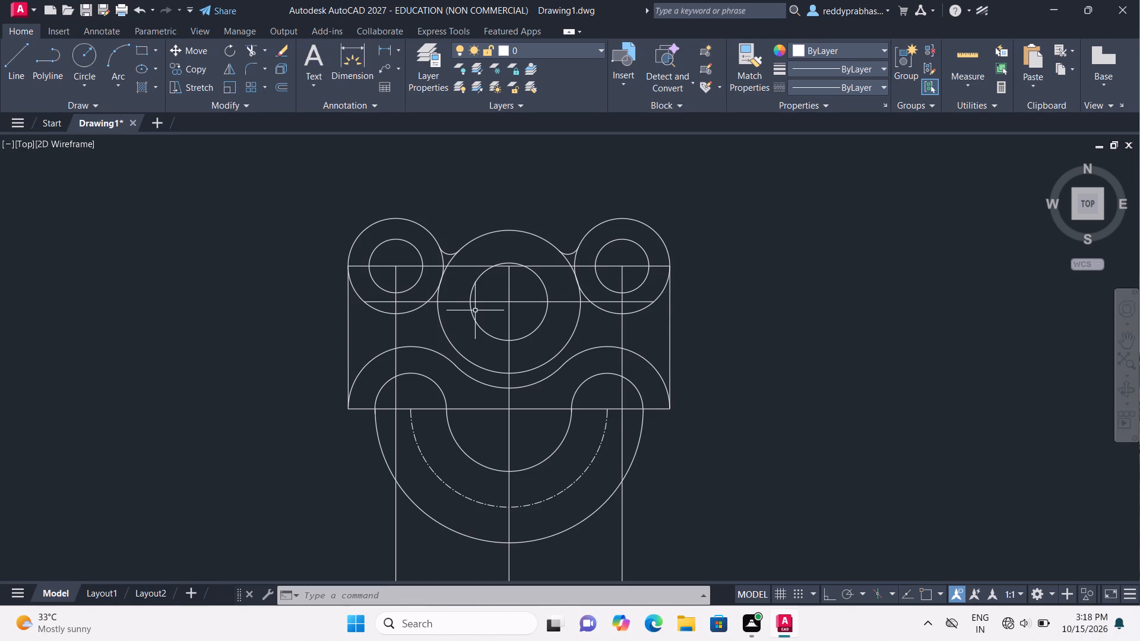
type("tr")
left_click(499, 344)
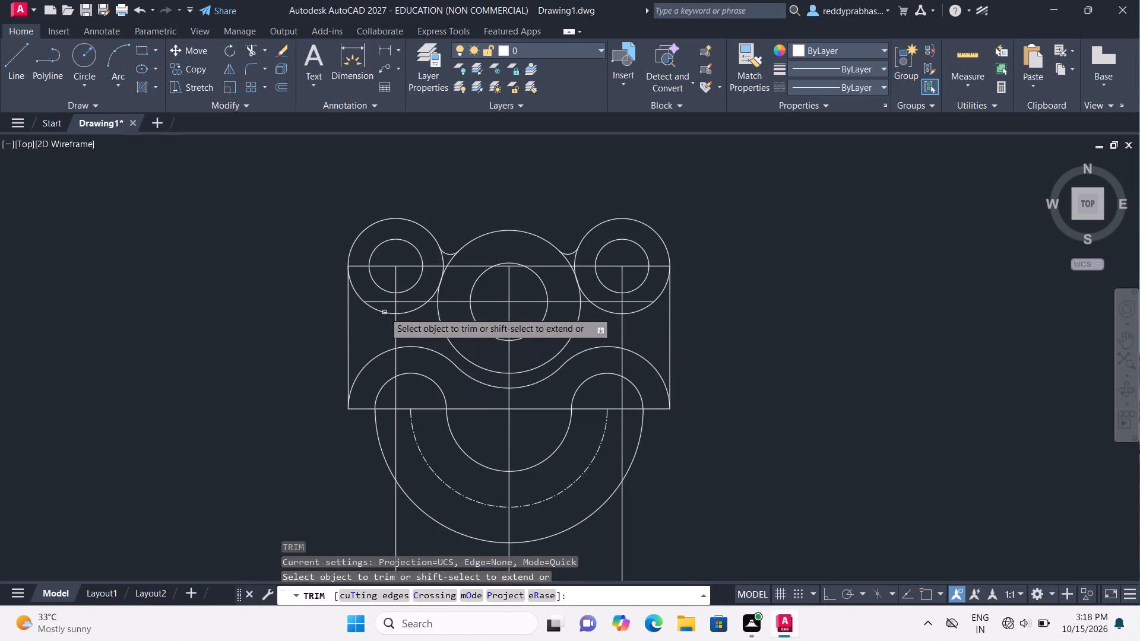
left_click(384, 312)
left_click(411, 312)
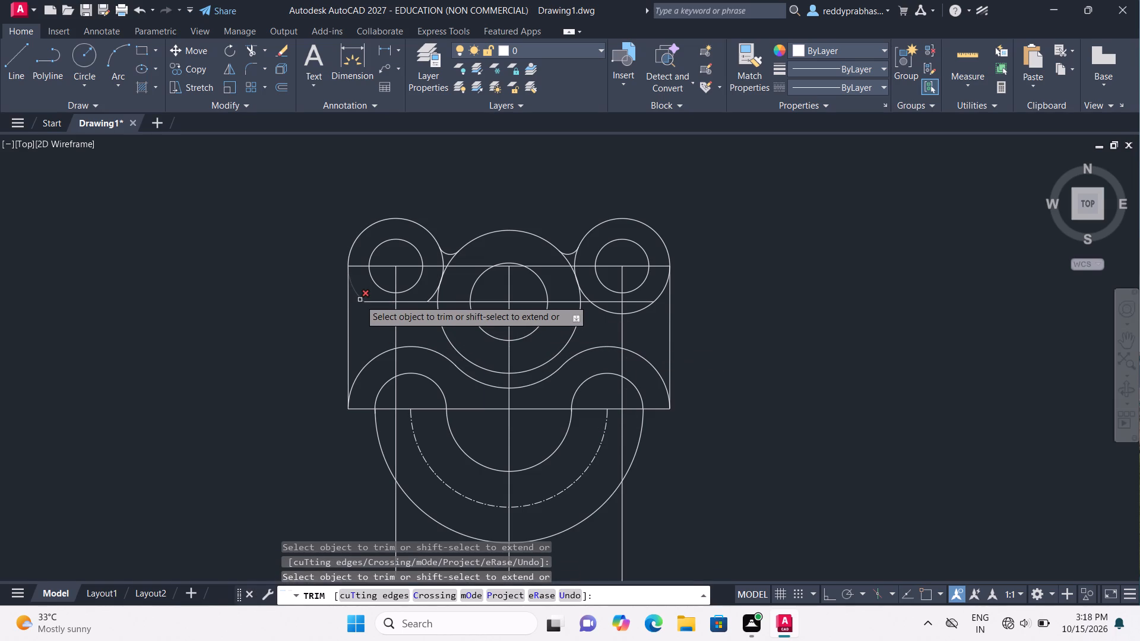
left_click(360, 300)
left_click(383, 303)
left_click(410, 300)
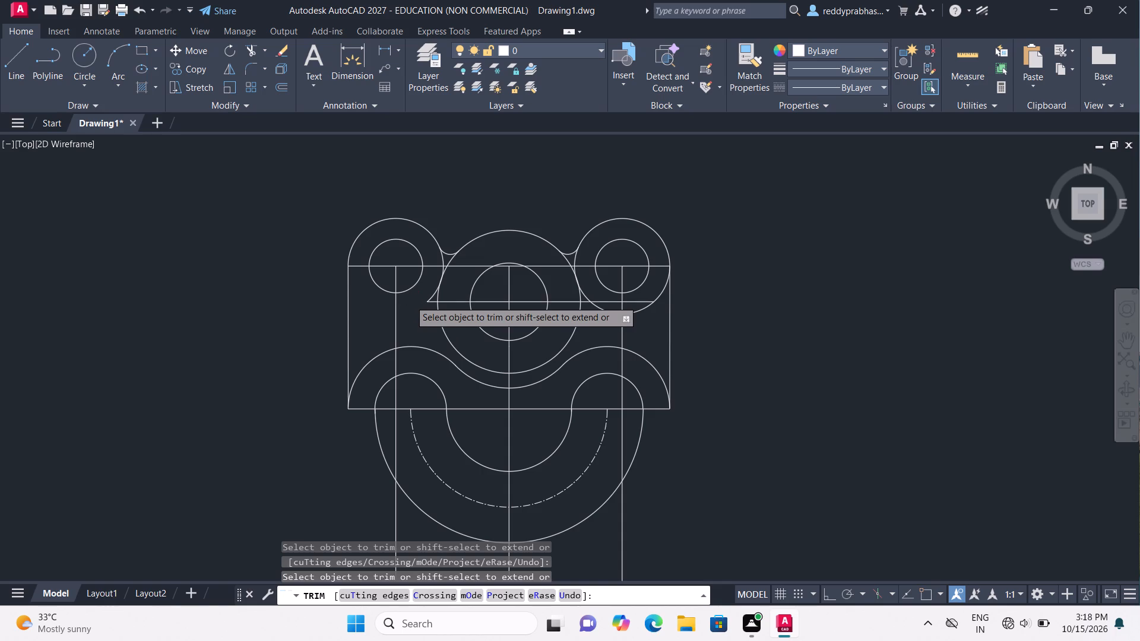
left_click(430, 299)
left_click(429, 306)
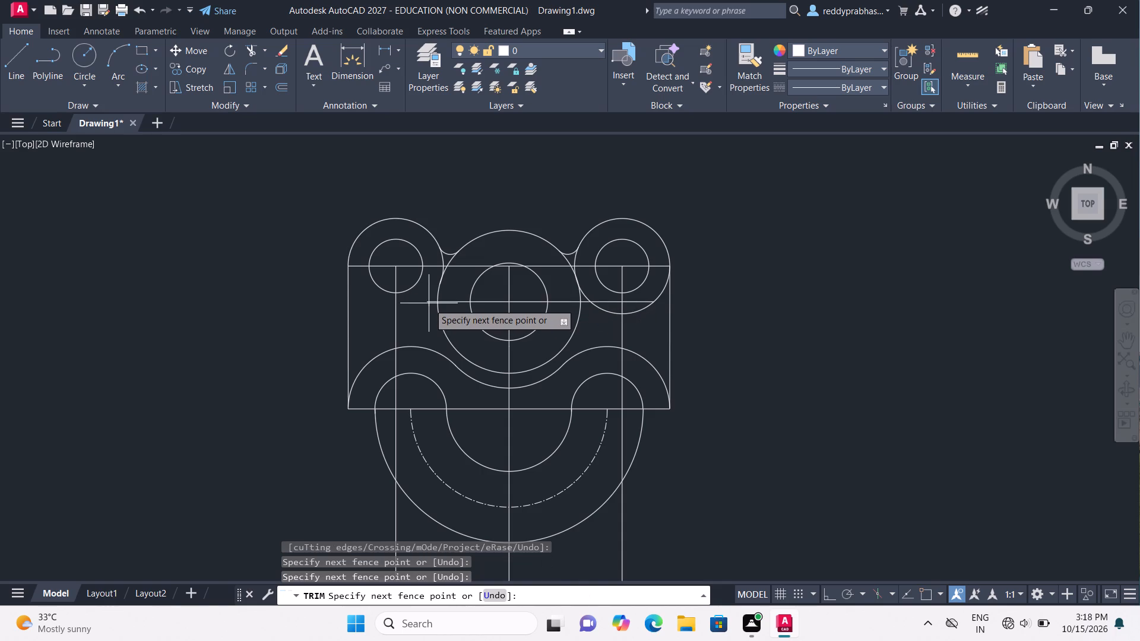
left_click(429, 303)
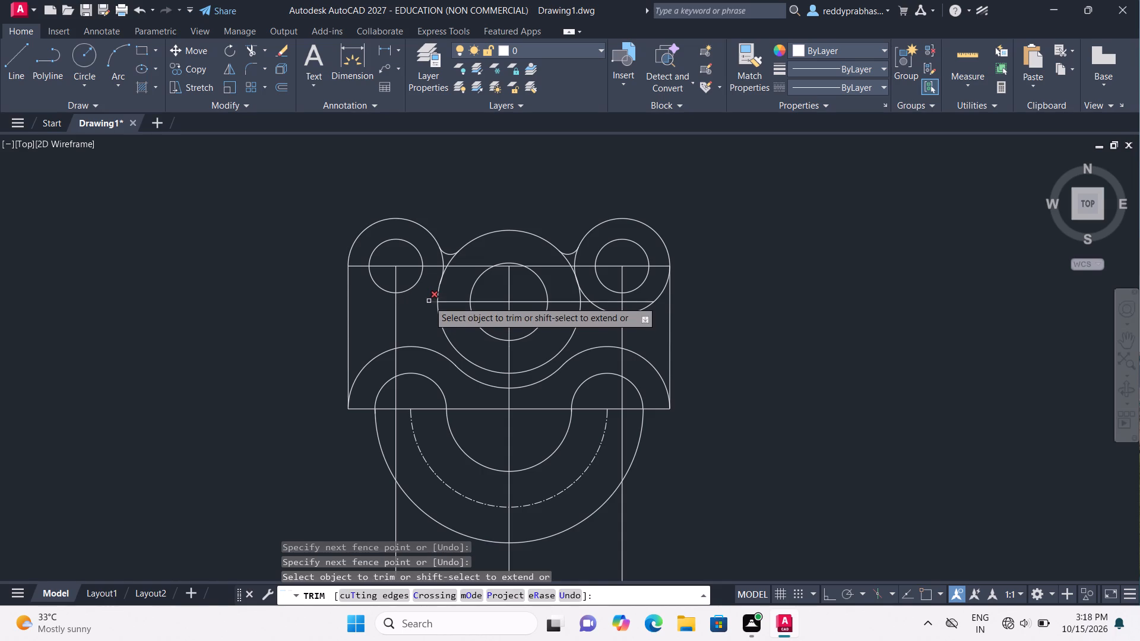
left_click(429, 301)
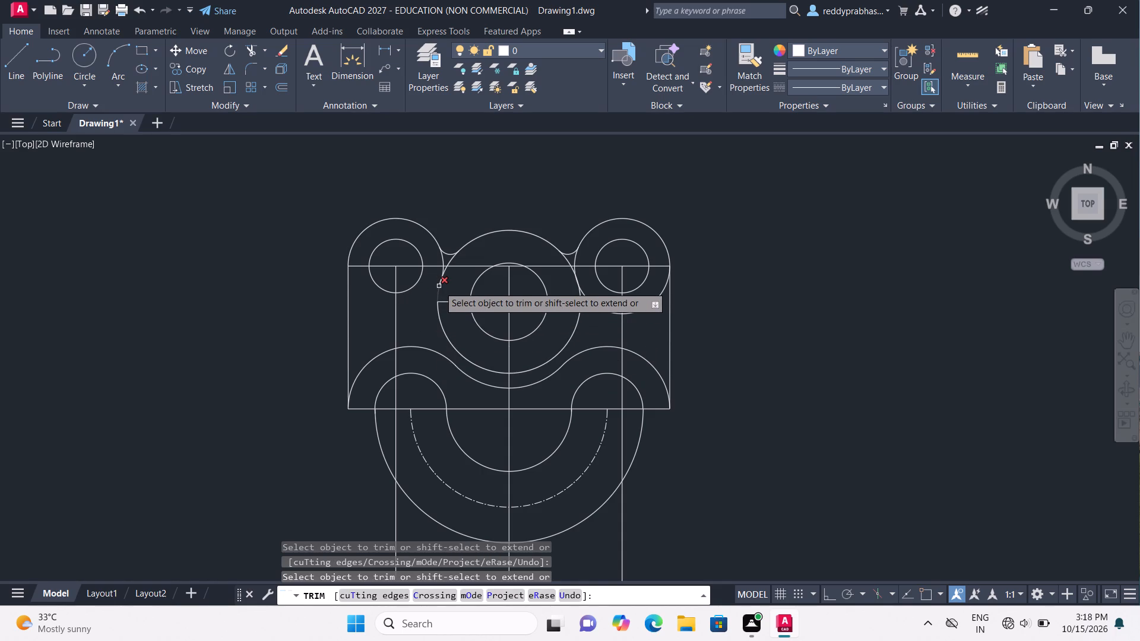
Trim the upper horizontal centre line across the left boss and the vertical centre-line segment inside its hole.
left_click(432, 264)
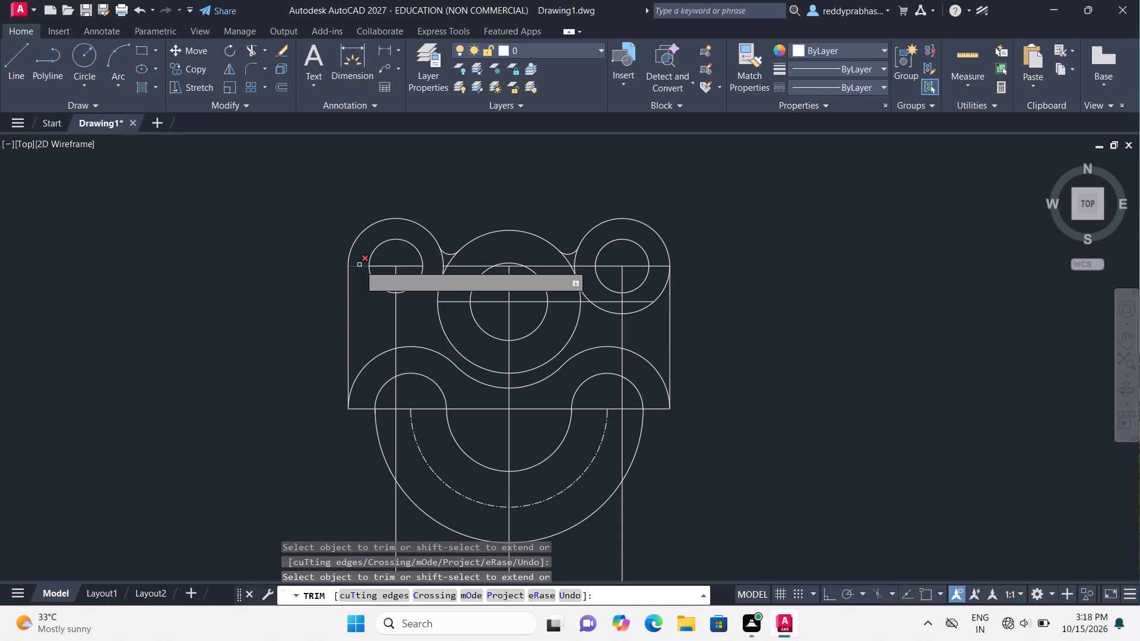
left_click(359, 265)
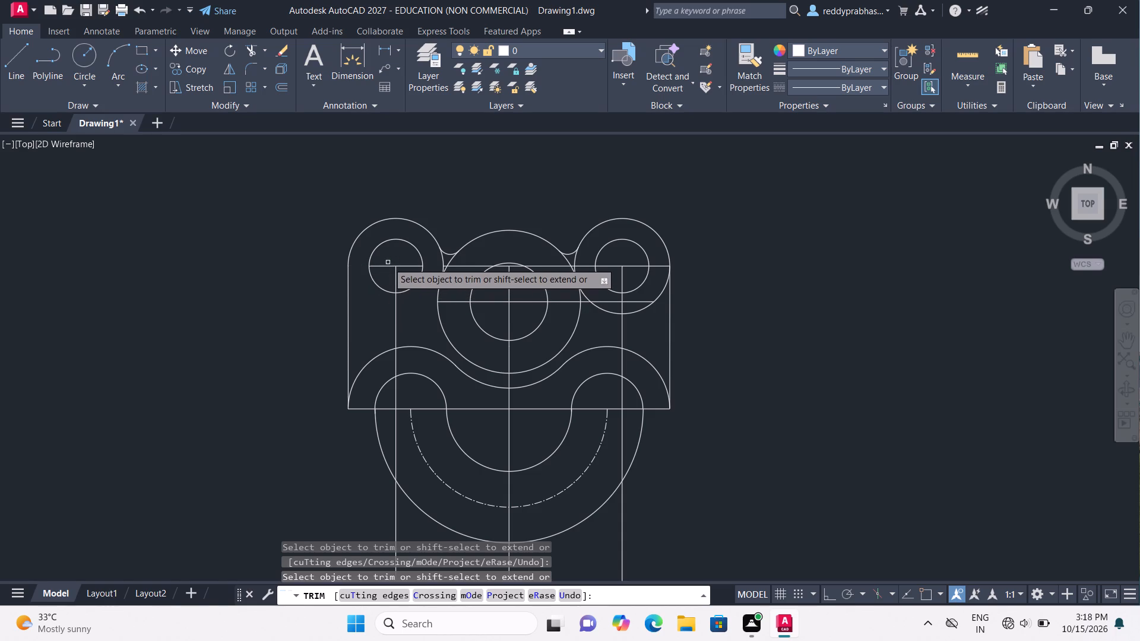
left_click(388, 262)
left_click(387, 268)
double_click(400, 265)
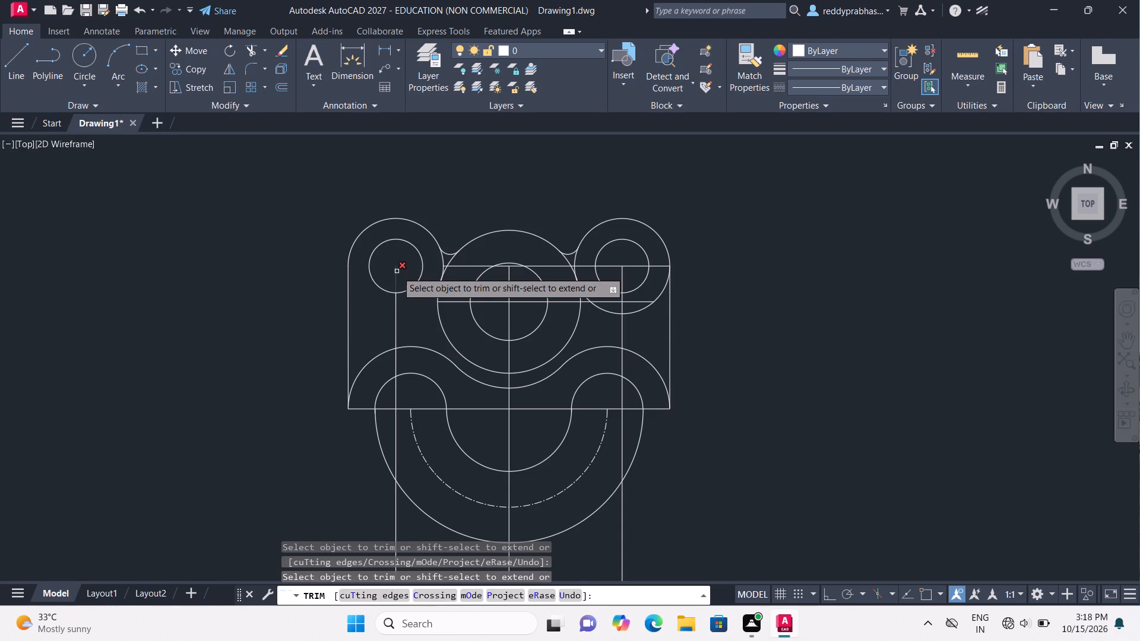
left_click(397, 271)
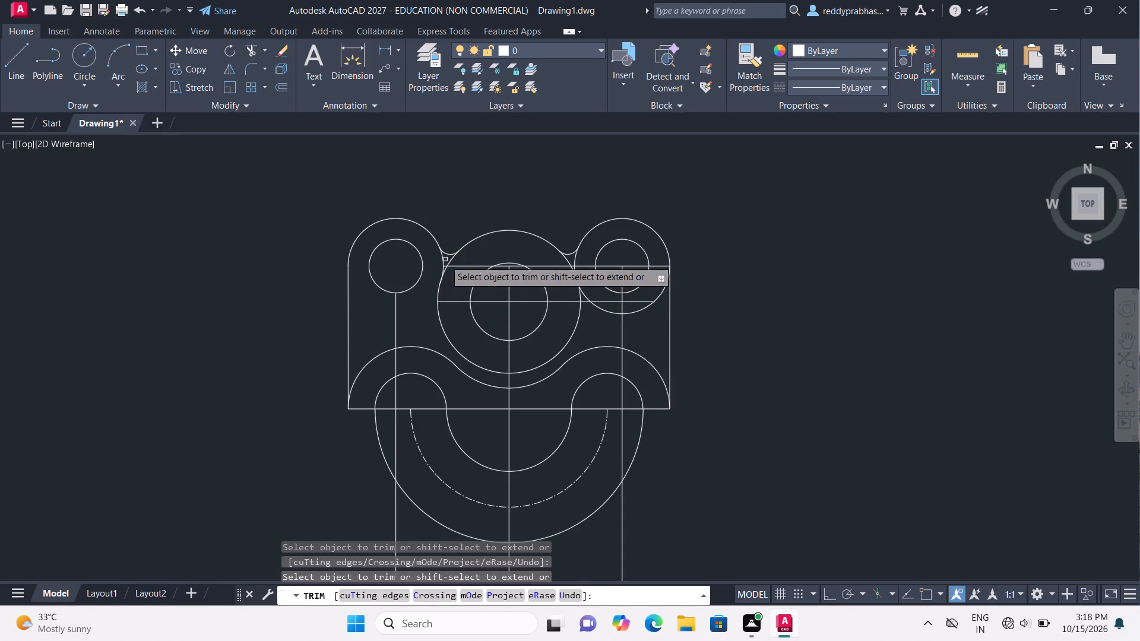
Trim the leftover boss and central-circle arcs directly beneath the left and right 4 mm fillets.
left_click(443, 261)
left_click(449, 262)
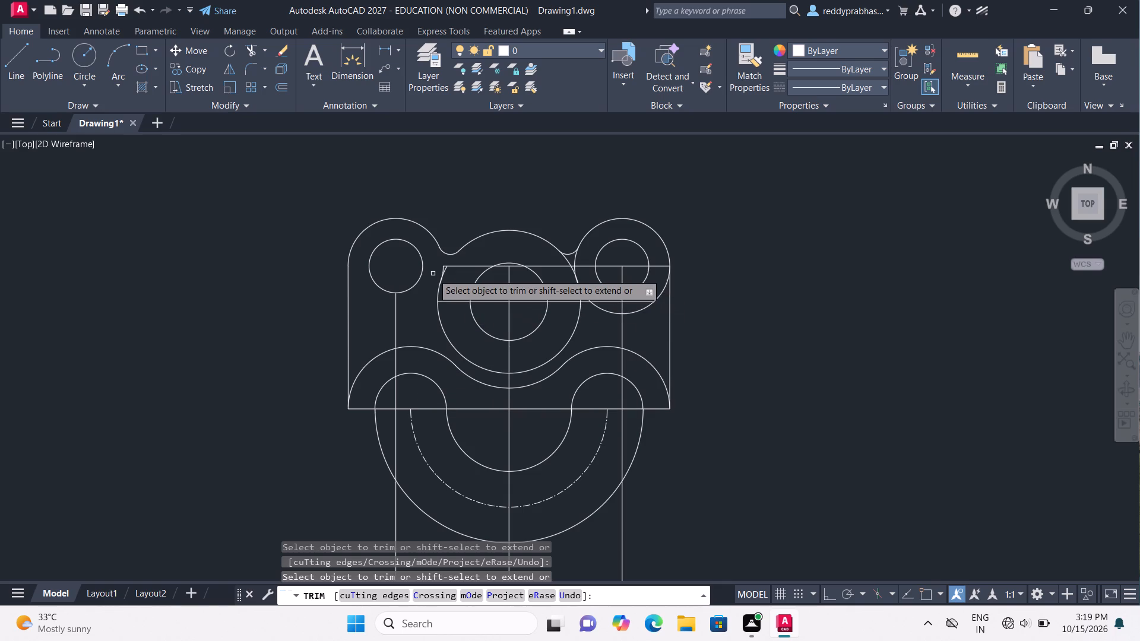
left_click_drag(541, 255, 573, 261)
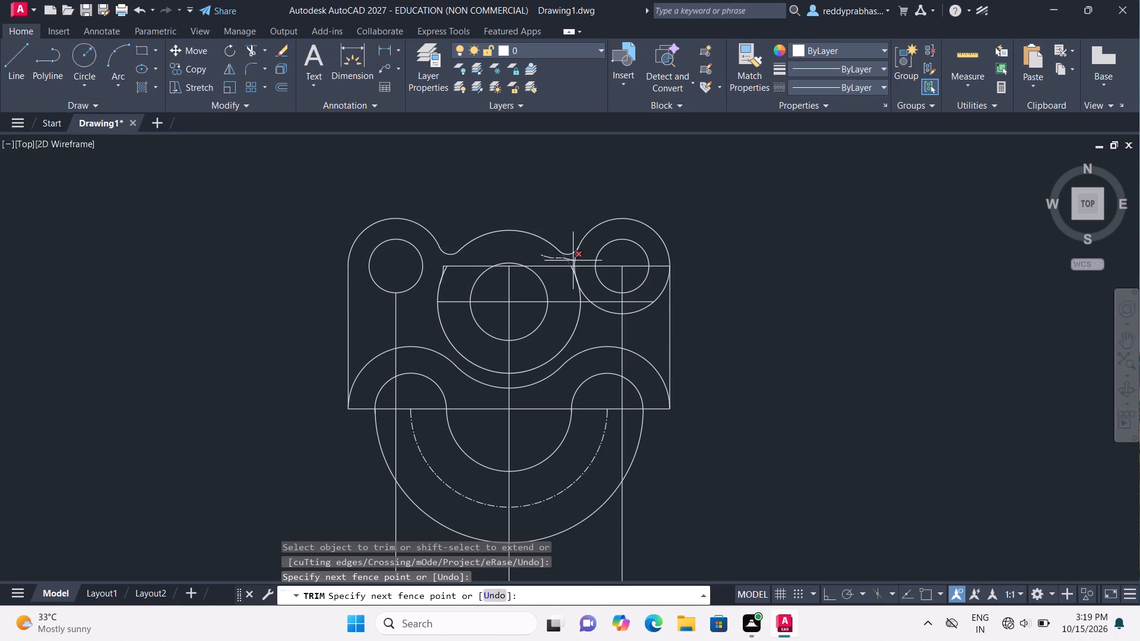
left_click_drag(573, 261, 593, 256)
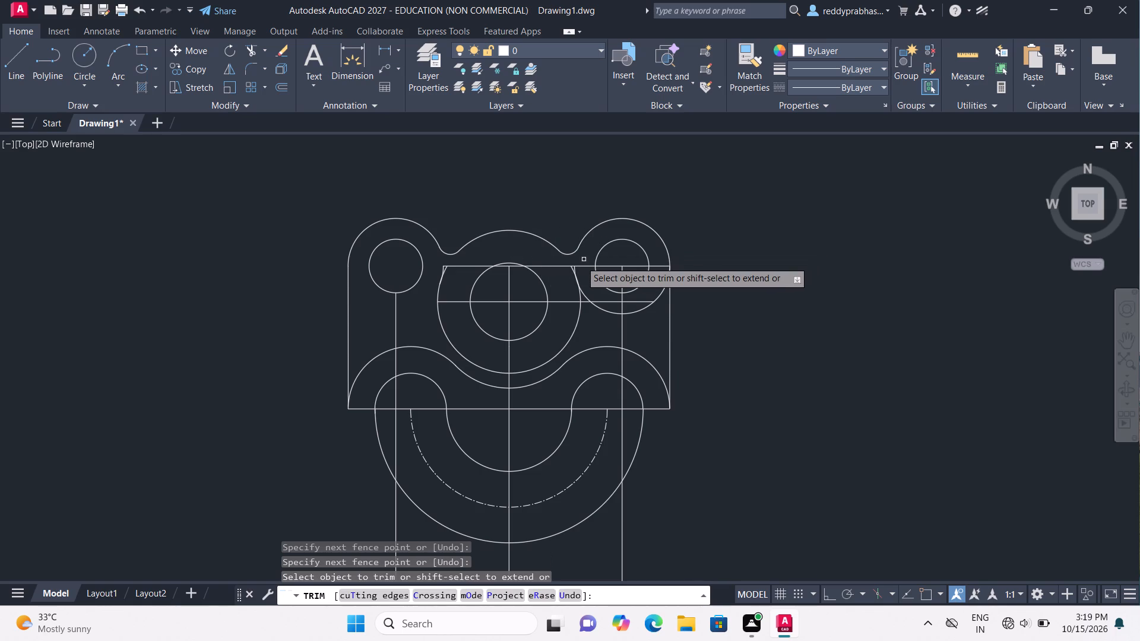
Trim the right boss's lower outer arc and the horizontal and vertical centre-line segments between its hole, the central circle and the slot outline.
left_click_drag(581, 261, 591, 304)
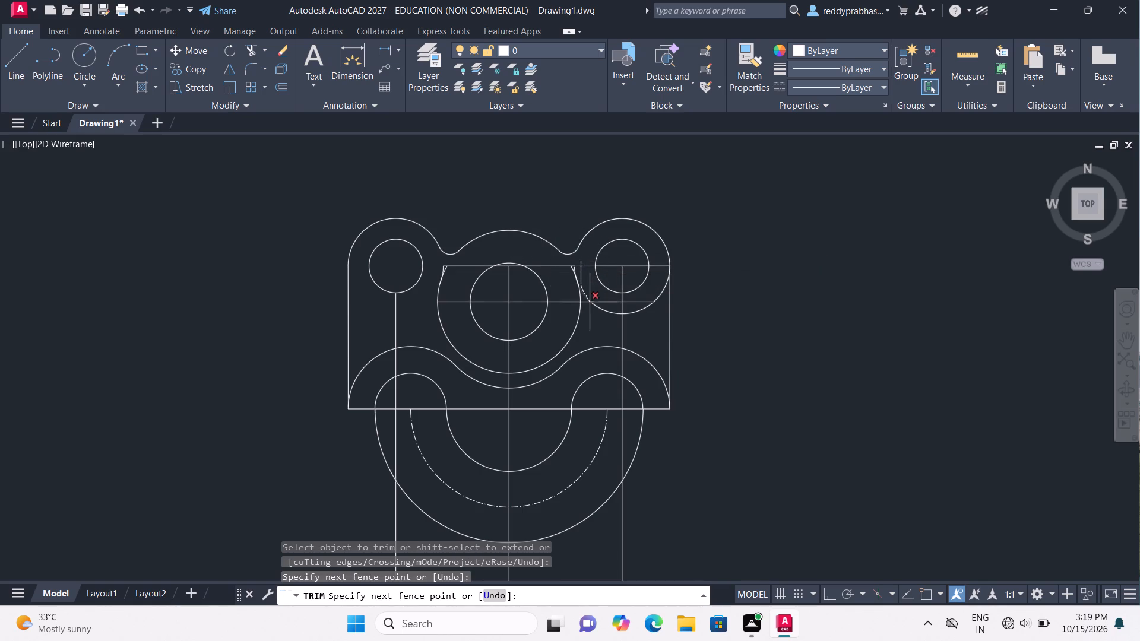
left_click_drag(591, 304, 646, 303)
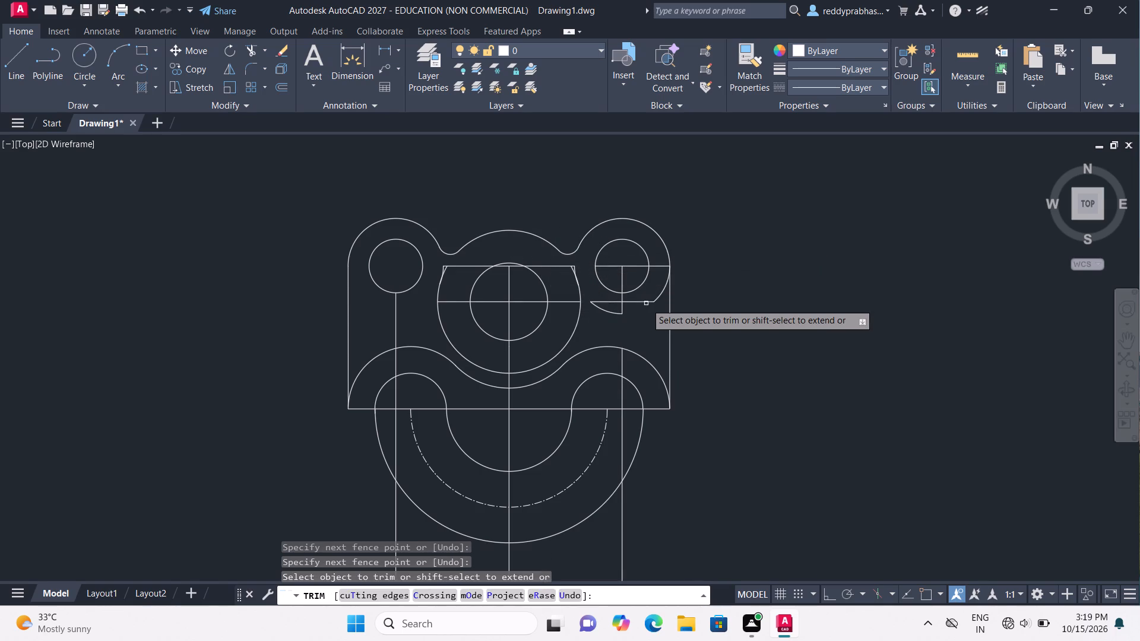
left_click_drag(636, 305, 622, 329)
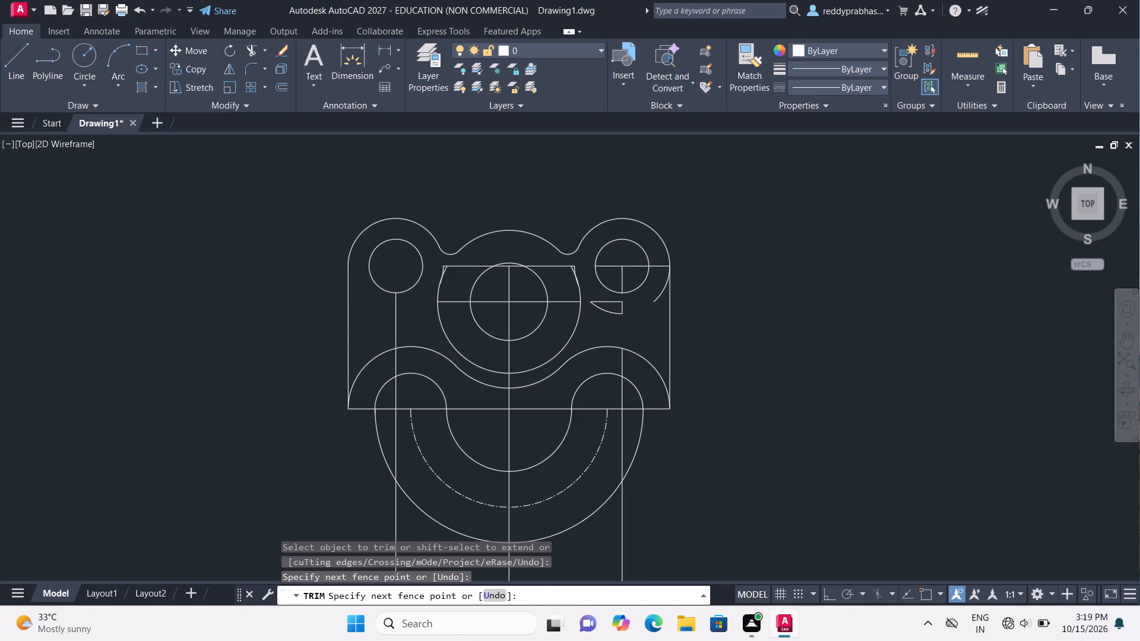
double_click(612, 308)
left_click_drag(612, 308, 622, 322)
left_click_drag(624, 320, 621, 298)
left_click(621, 298)
left_click_drag(613, 308, 640, 310)
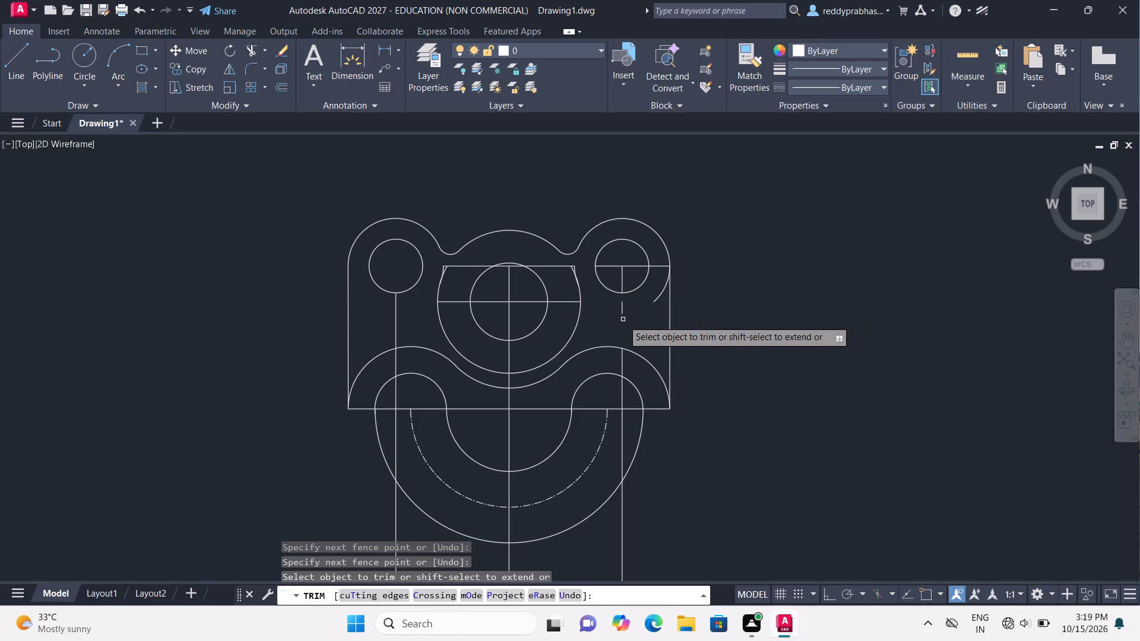
left_click(622, 320)
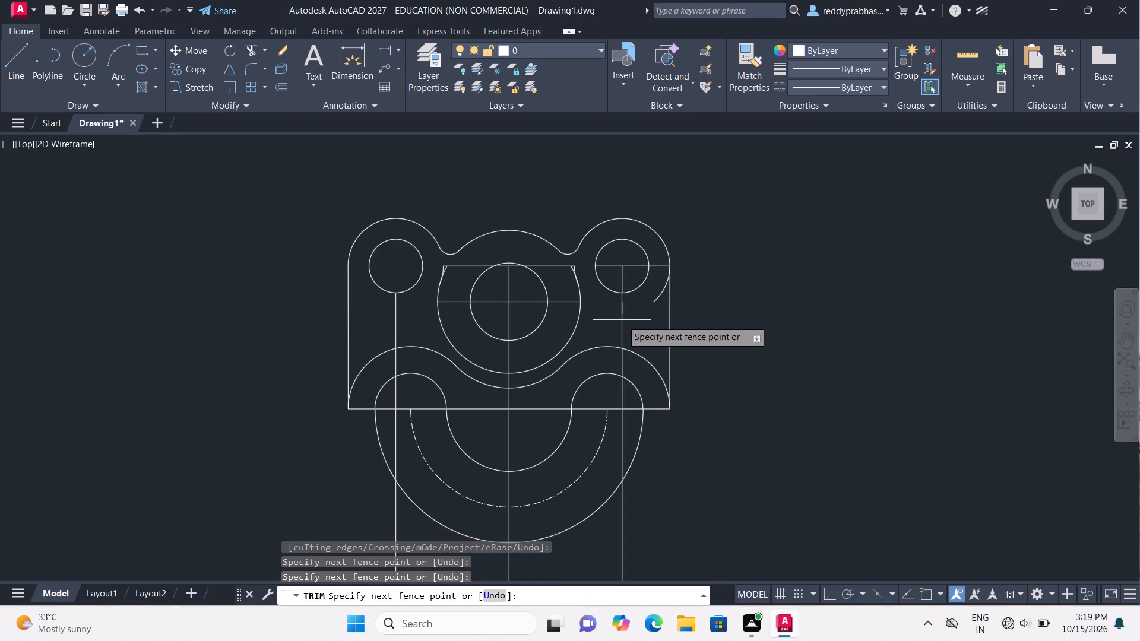
double_click(631, 309)
left_click_drag(628, 311, 588, 312)
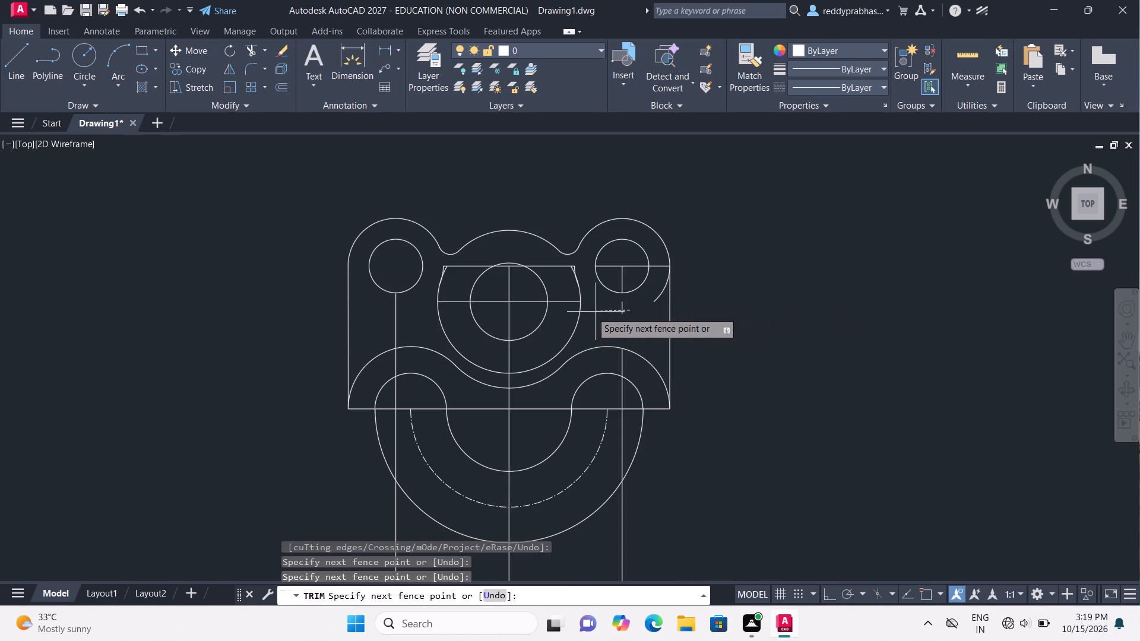
left_click_drag(588, 312, 594, 311)
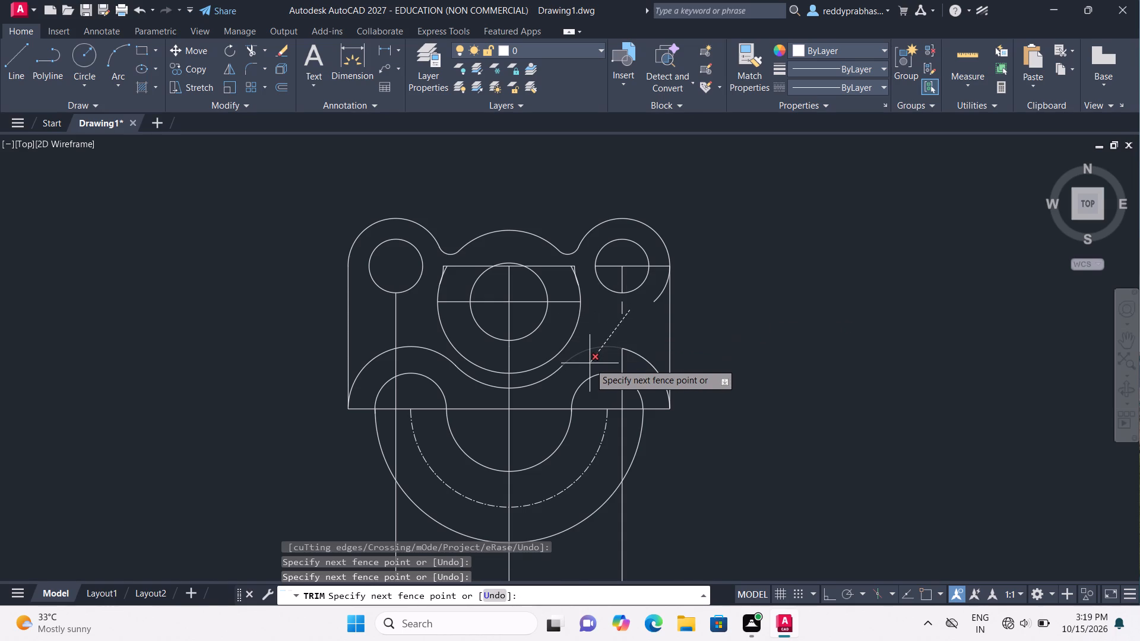
key("Escape")
Trim the remaining vertical stub and outer arc below the right boss, plus the centre-line segments inside the boss and its hole.
type("tr")
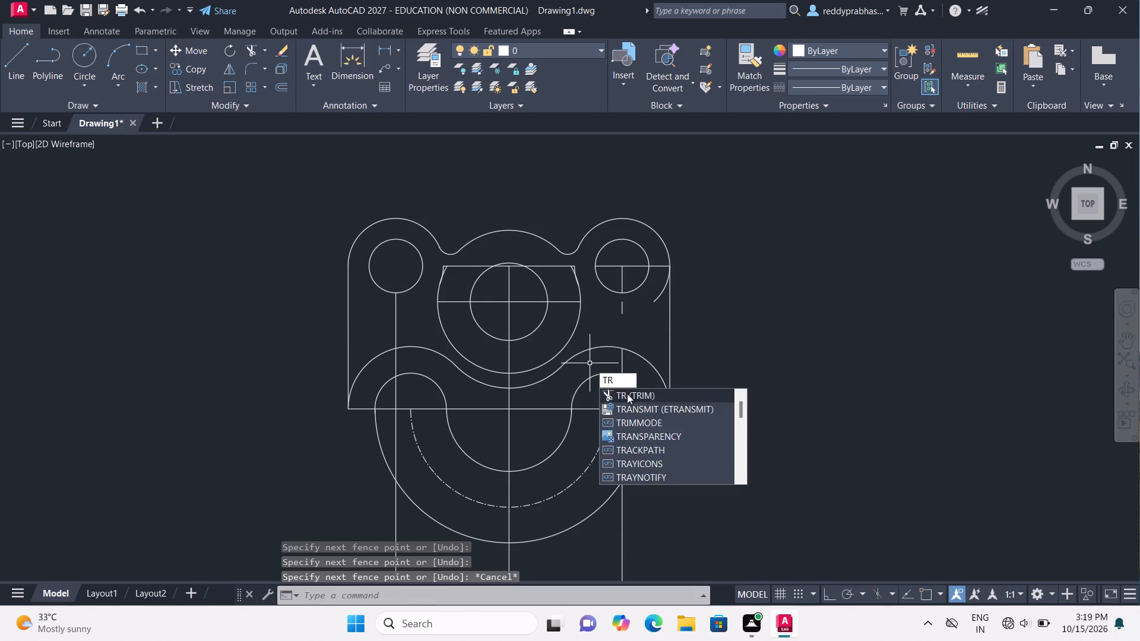
left_click(631, 394)
left_click(622, 309)
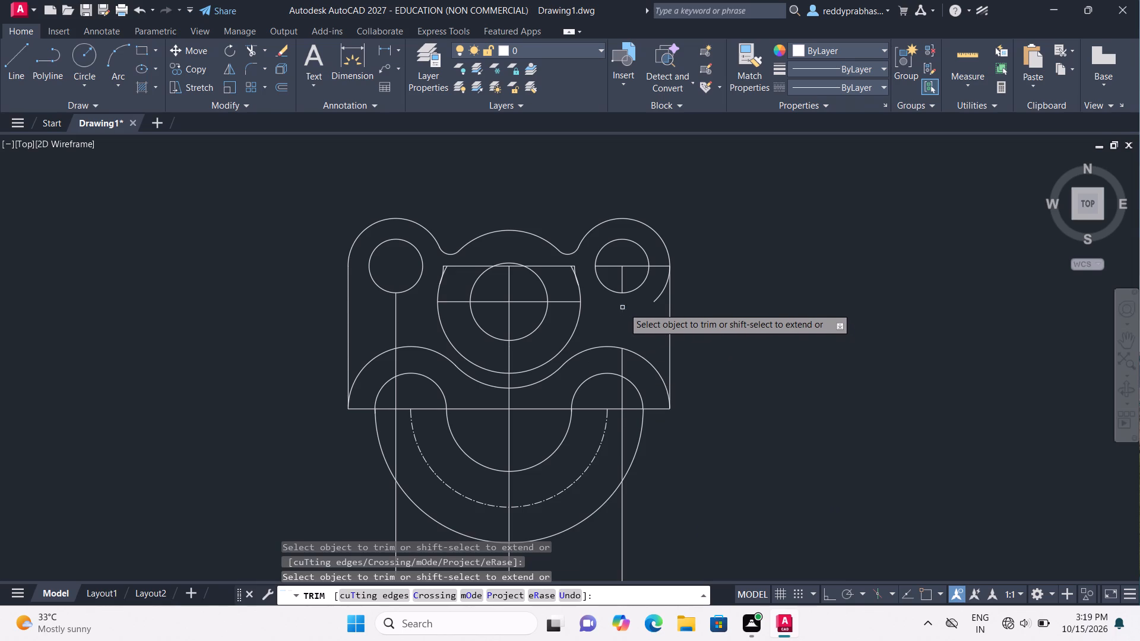
left_click(660, 293)
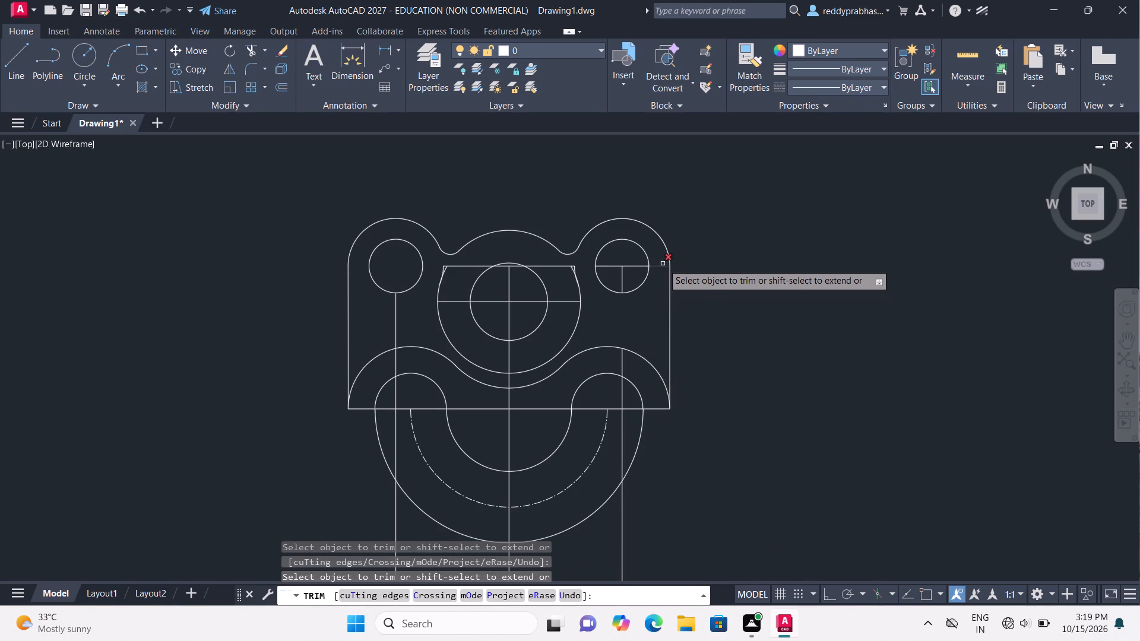
left_click(661, 266)
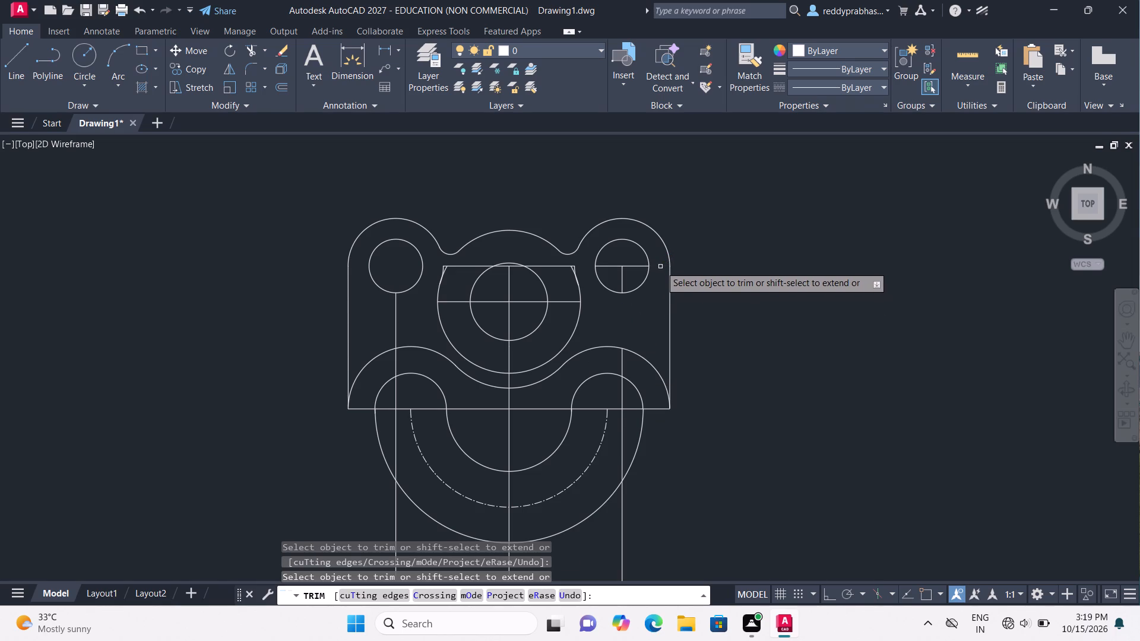
left_click(628, 258)
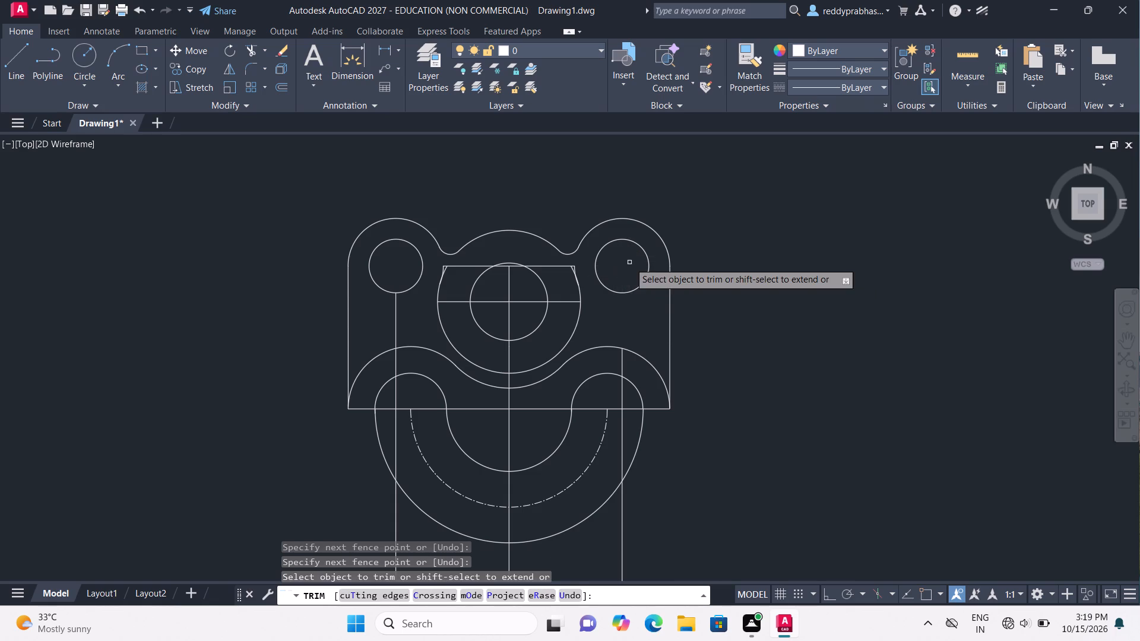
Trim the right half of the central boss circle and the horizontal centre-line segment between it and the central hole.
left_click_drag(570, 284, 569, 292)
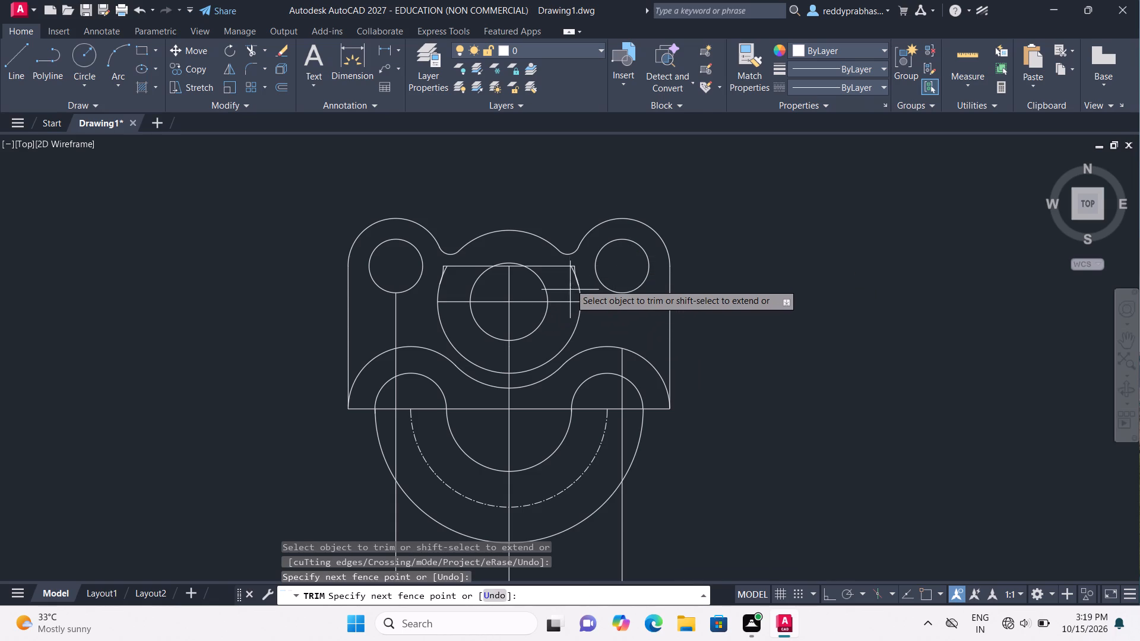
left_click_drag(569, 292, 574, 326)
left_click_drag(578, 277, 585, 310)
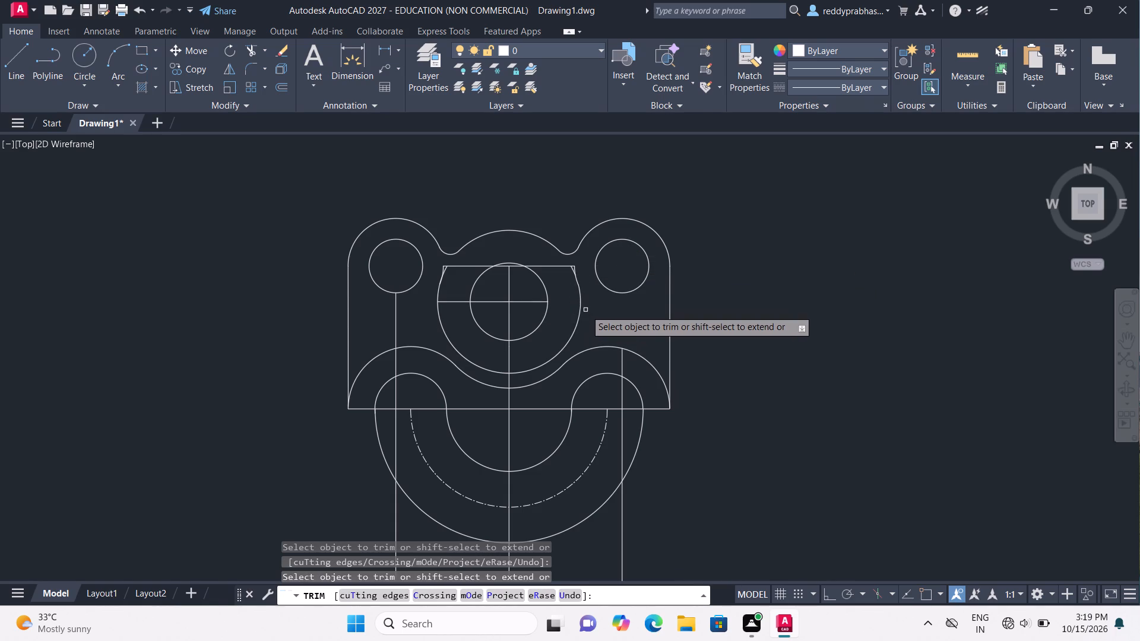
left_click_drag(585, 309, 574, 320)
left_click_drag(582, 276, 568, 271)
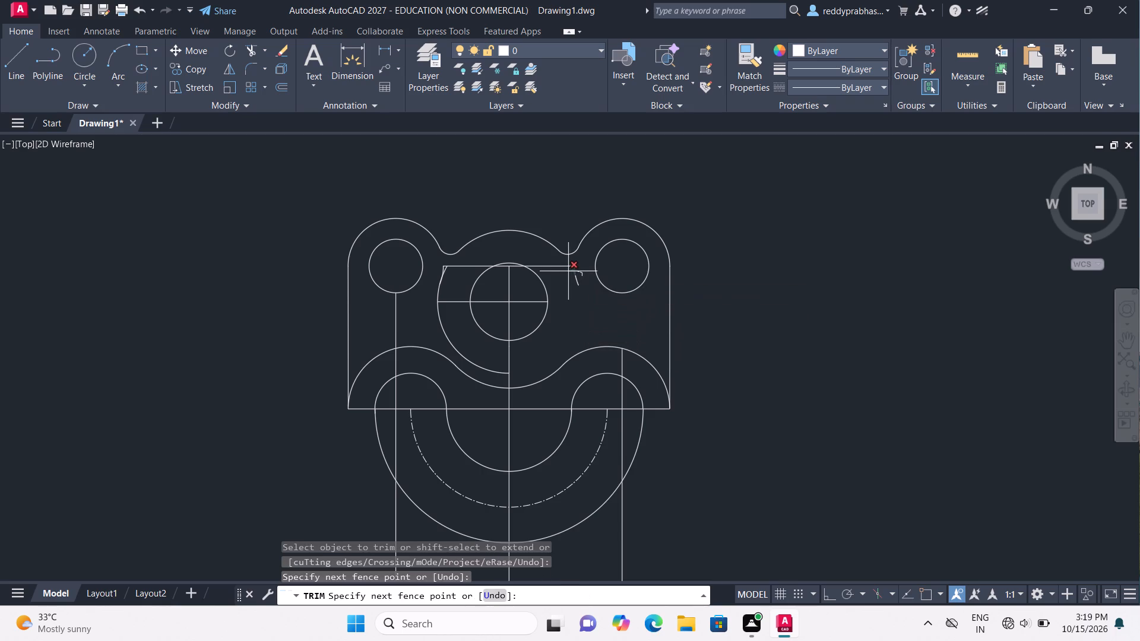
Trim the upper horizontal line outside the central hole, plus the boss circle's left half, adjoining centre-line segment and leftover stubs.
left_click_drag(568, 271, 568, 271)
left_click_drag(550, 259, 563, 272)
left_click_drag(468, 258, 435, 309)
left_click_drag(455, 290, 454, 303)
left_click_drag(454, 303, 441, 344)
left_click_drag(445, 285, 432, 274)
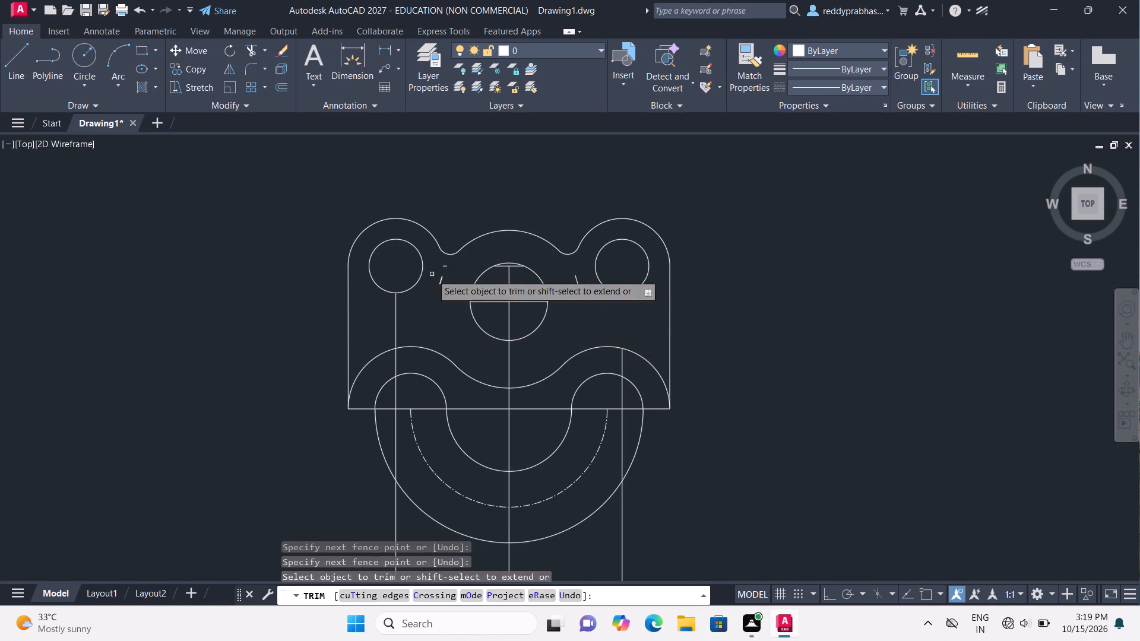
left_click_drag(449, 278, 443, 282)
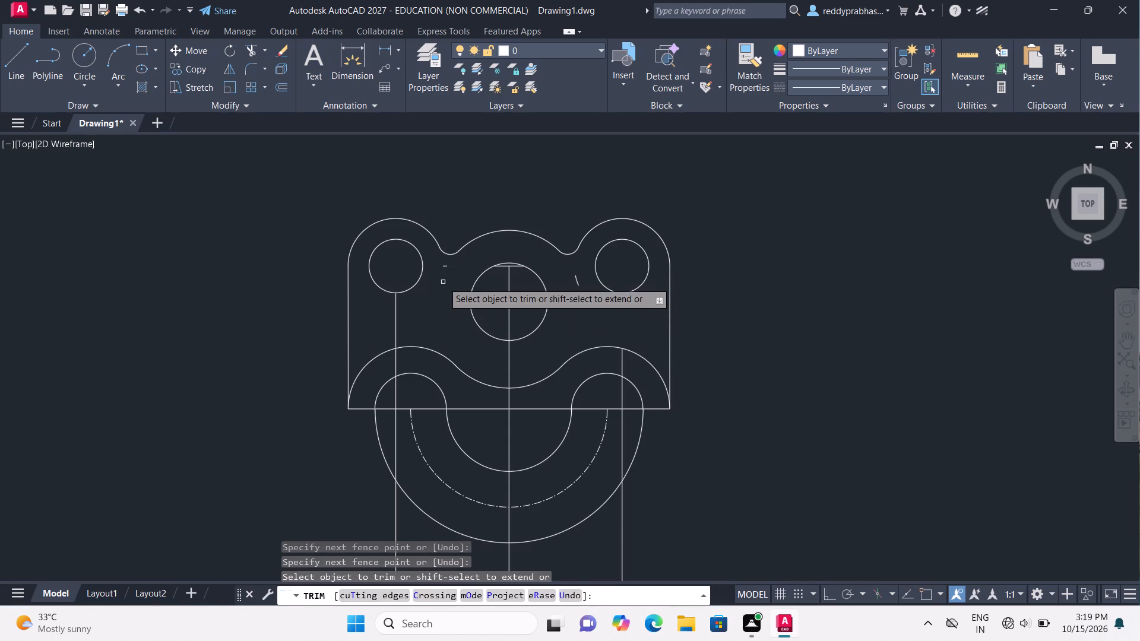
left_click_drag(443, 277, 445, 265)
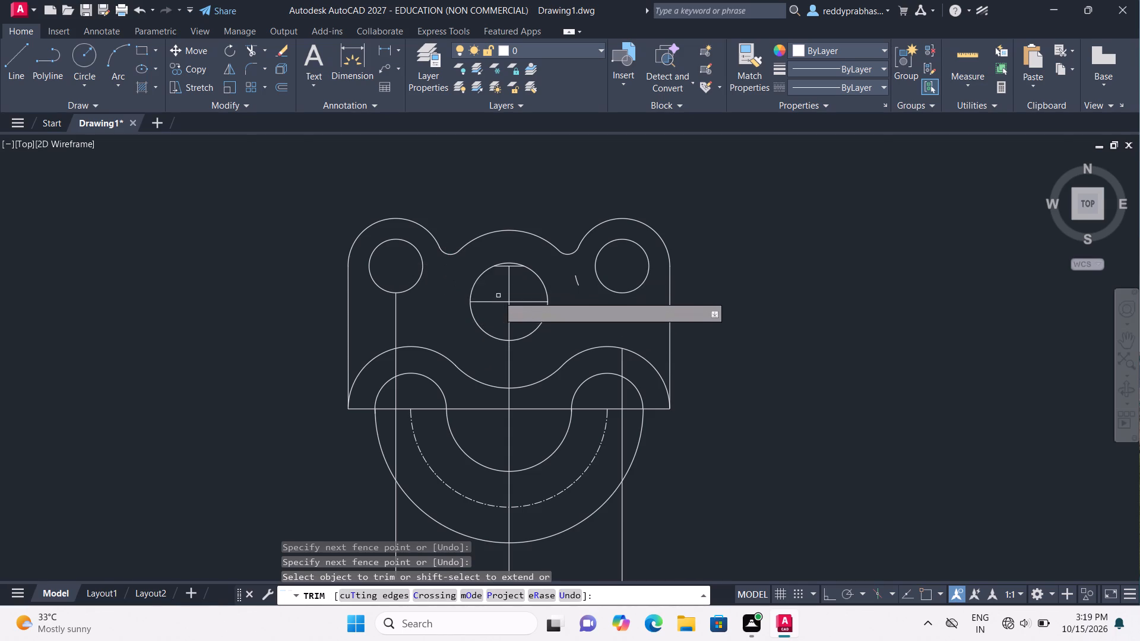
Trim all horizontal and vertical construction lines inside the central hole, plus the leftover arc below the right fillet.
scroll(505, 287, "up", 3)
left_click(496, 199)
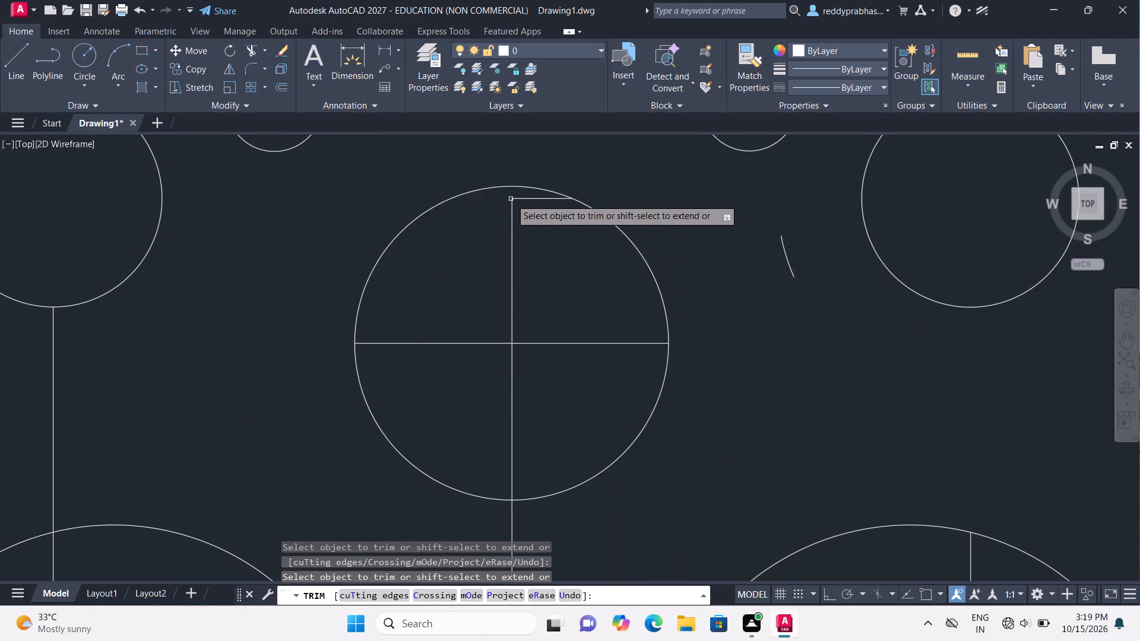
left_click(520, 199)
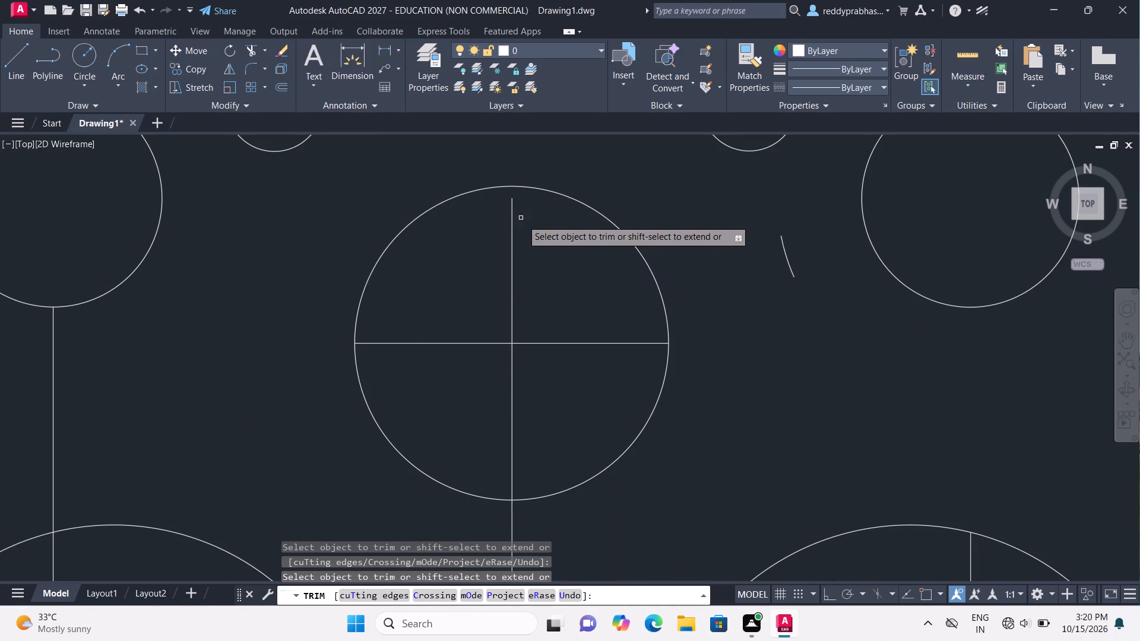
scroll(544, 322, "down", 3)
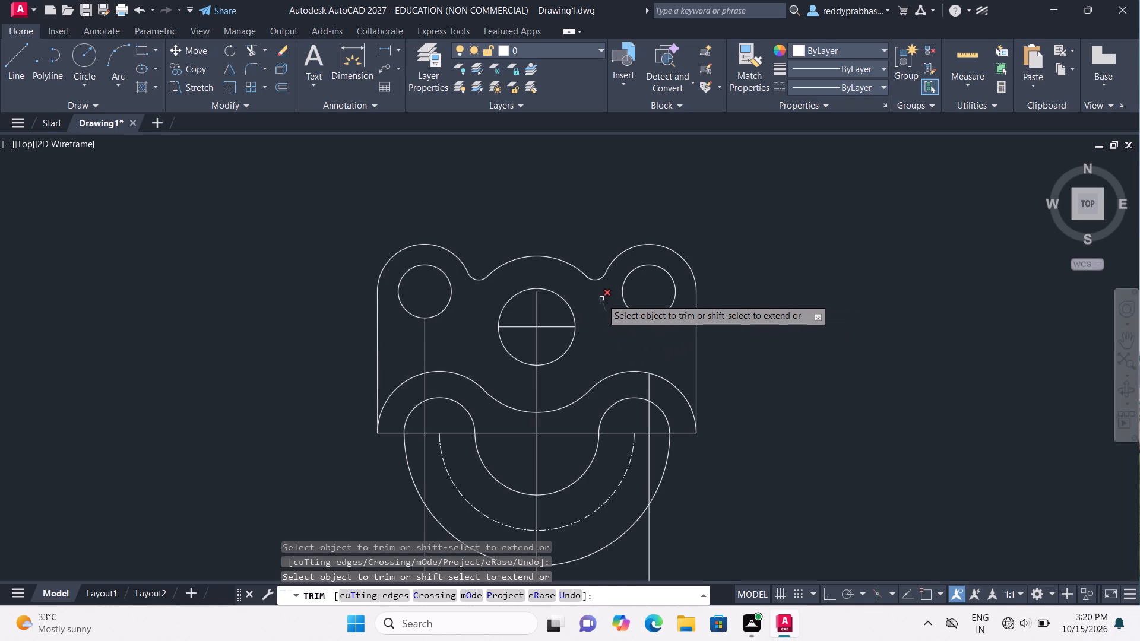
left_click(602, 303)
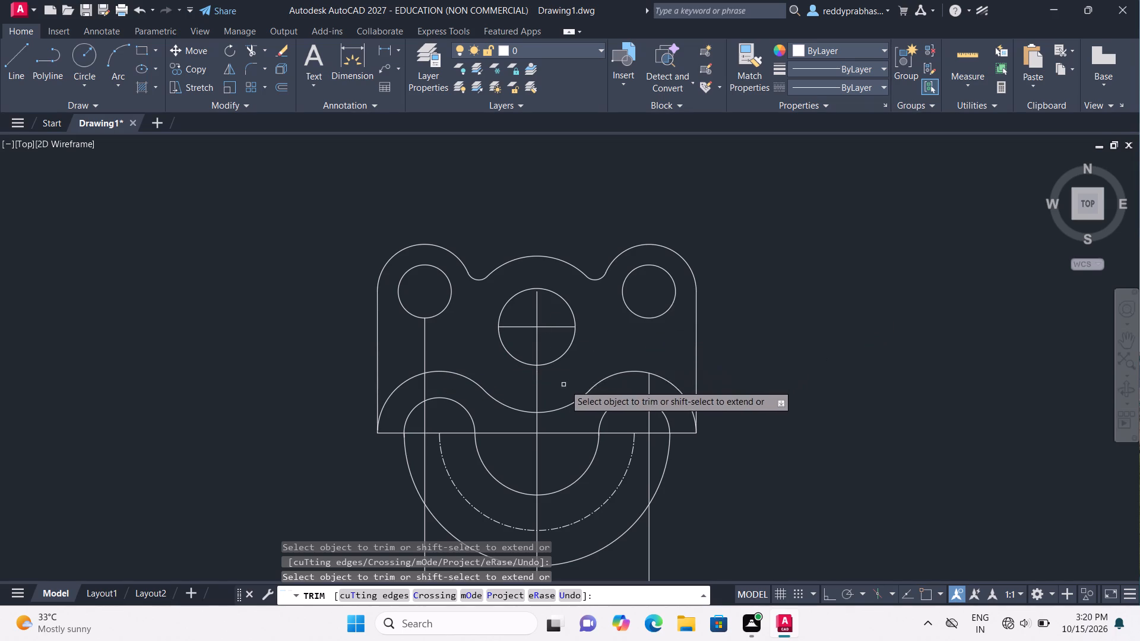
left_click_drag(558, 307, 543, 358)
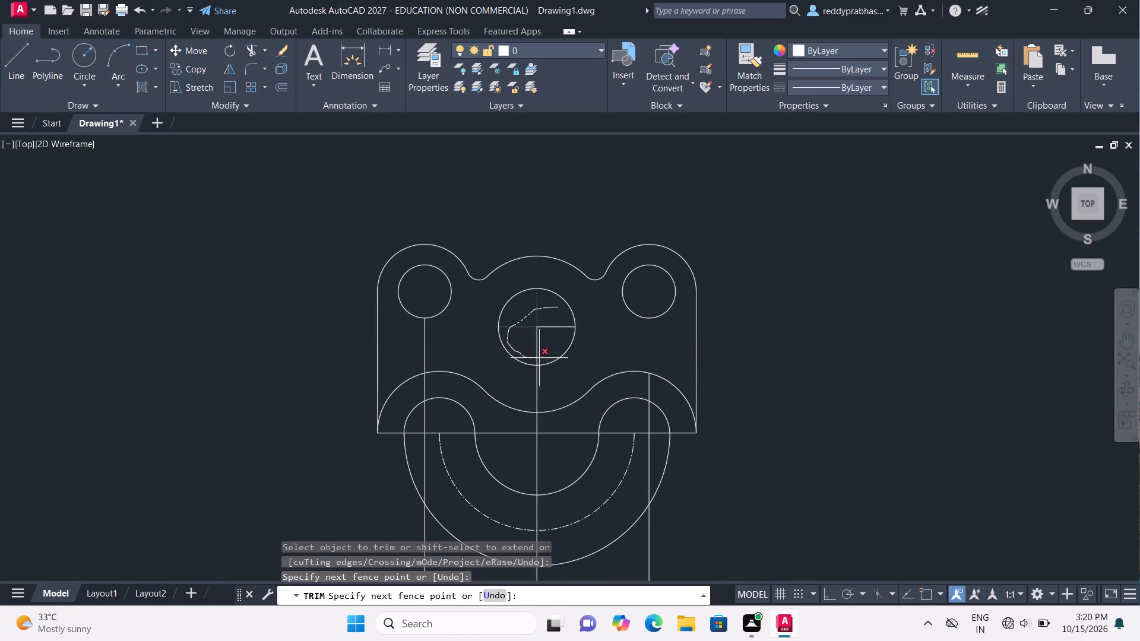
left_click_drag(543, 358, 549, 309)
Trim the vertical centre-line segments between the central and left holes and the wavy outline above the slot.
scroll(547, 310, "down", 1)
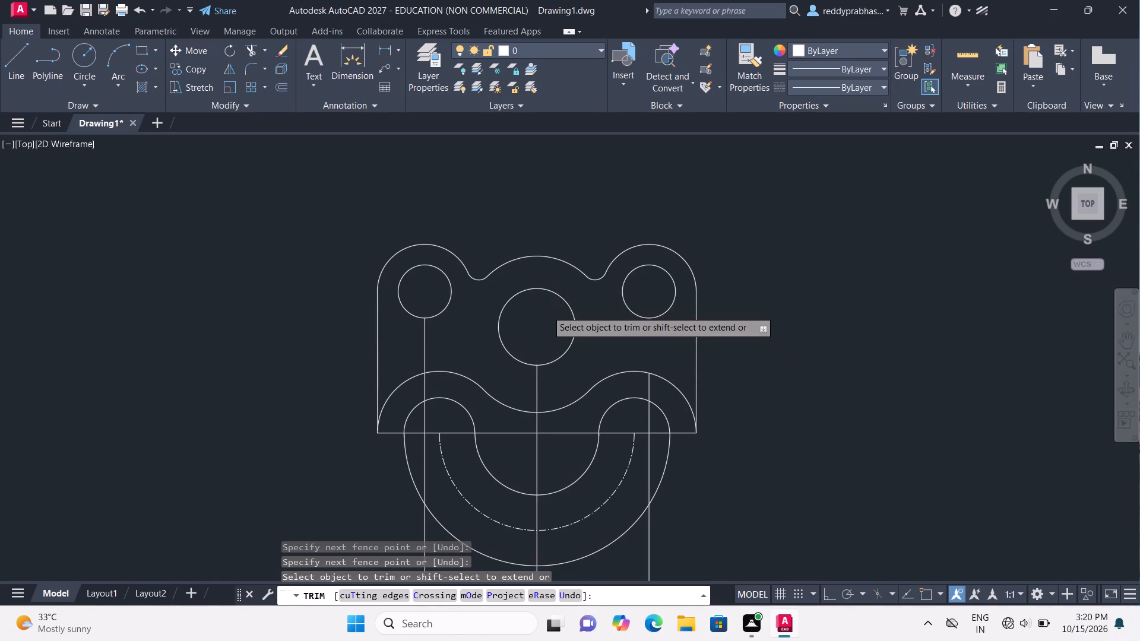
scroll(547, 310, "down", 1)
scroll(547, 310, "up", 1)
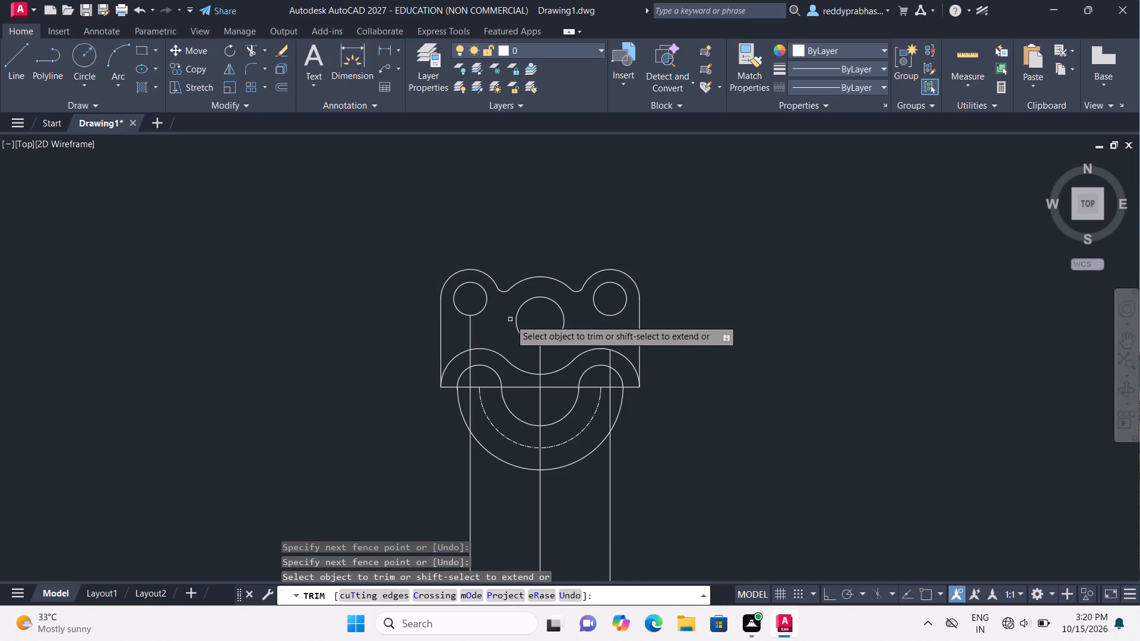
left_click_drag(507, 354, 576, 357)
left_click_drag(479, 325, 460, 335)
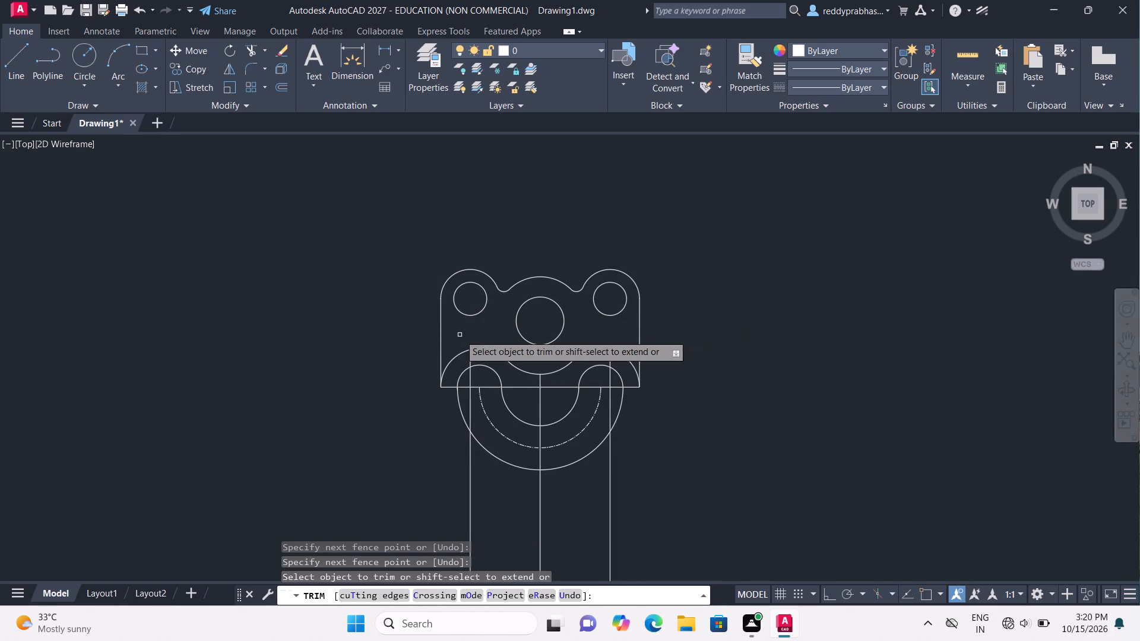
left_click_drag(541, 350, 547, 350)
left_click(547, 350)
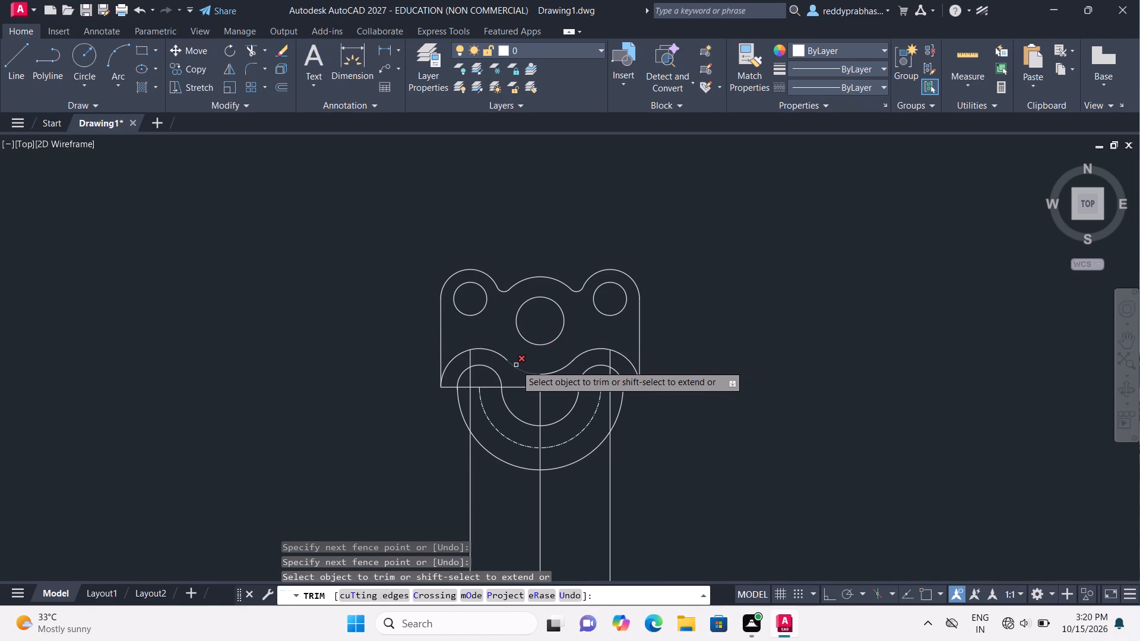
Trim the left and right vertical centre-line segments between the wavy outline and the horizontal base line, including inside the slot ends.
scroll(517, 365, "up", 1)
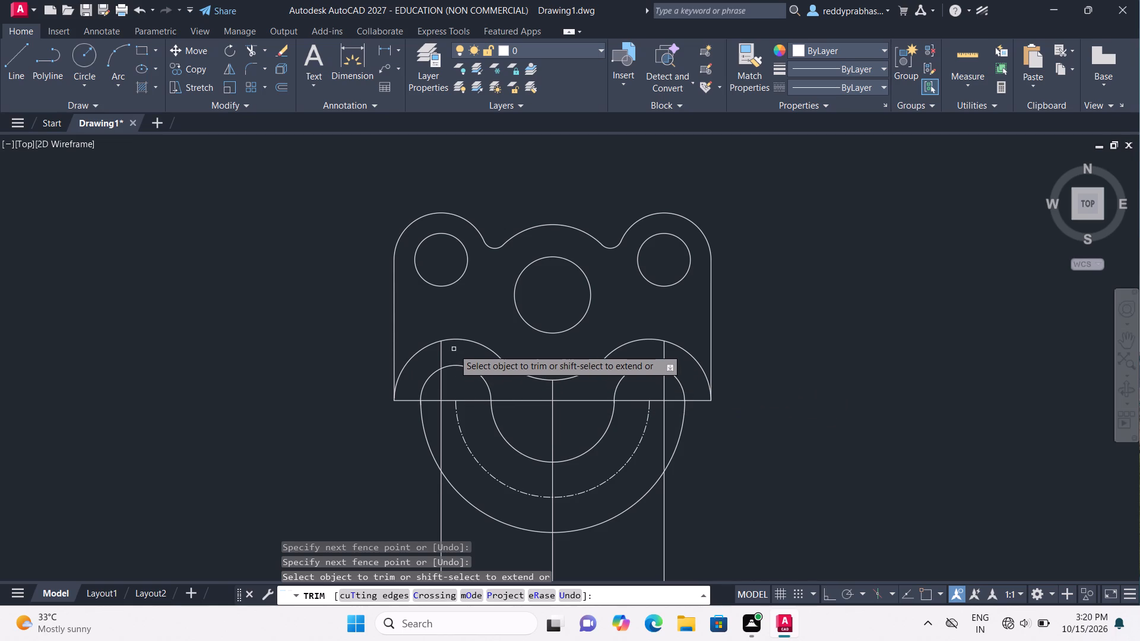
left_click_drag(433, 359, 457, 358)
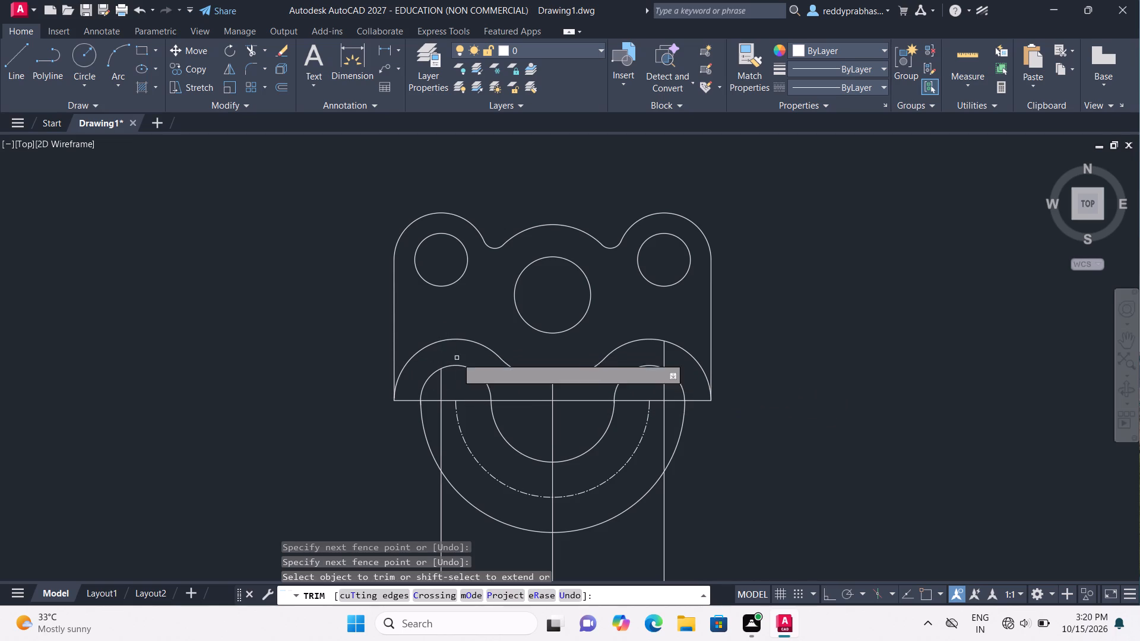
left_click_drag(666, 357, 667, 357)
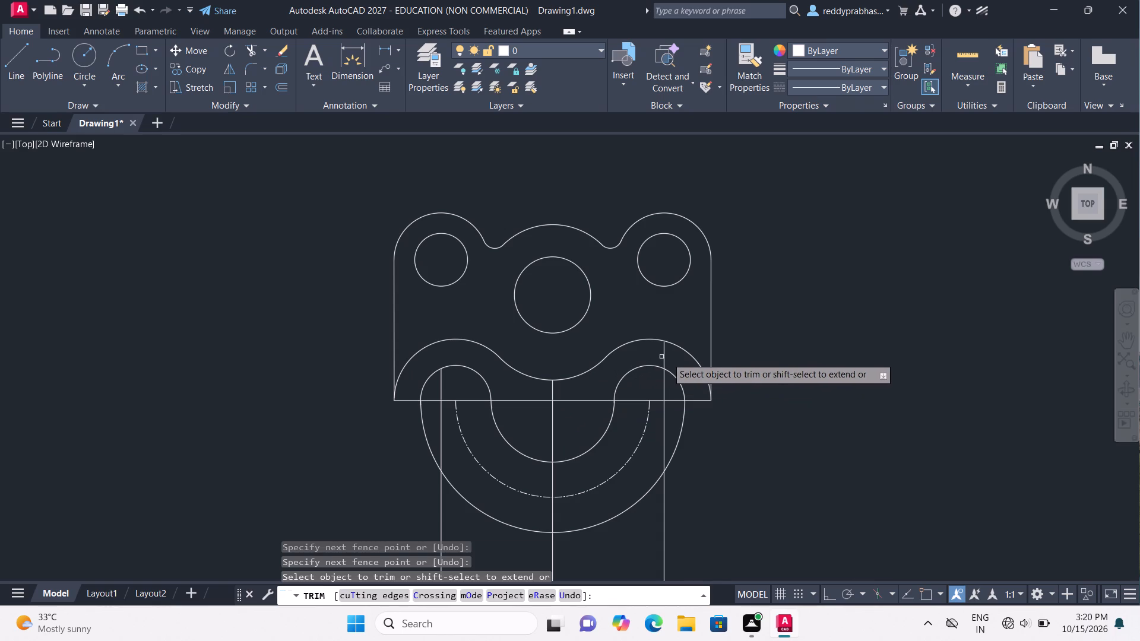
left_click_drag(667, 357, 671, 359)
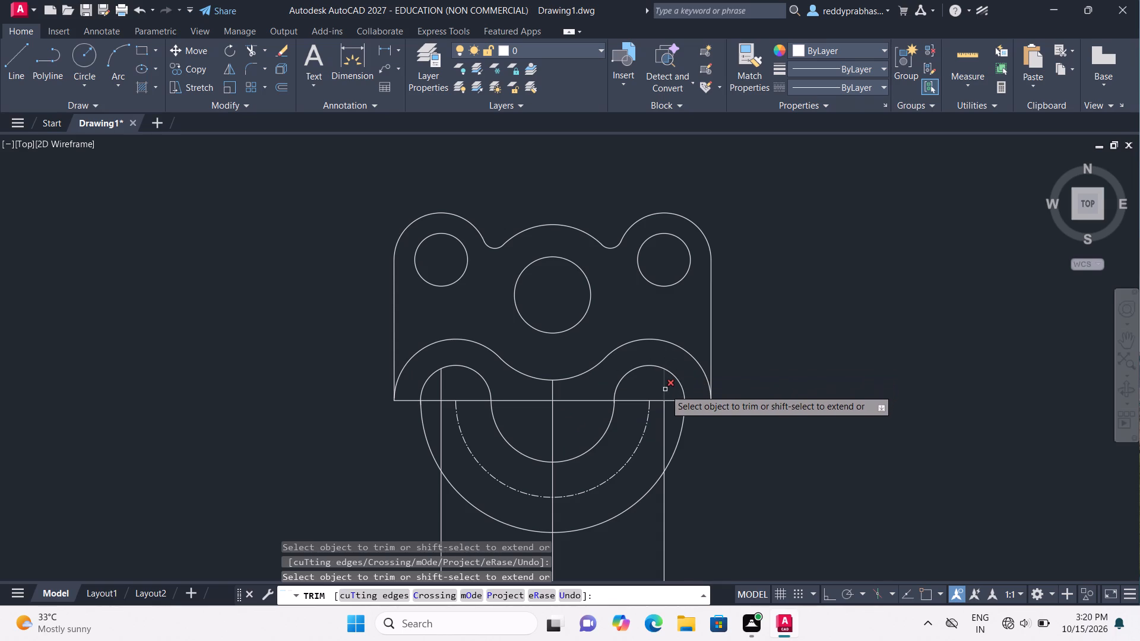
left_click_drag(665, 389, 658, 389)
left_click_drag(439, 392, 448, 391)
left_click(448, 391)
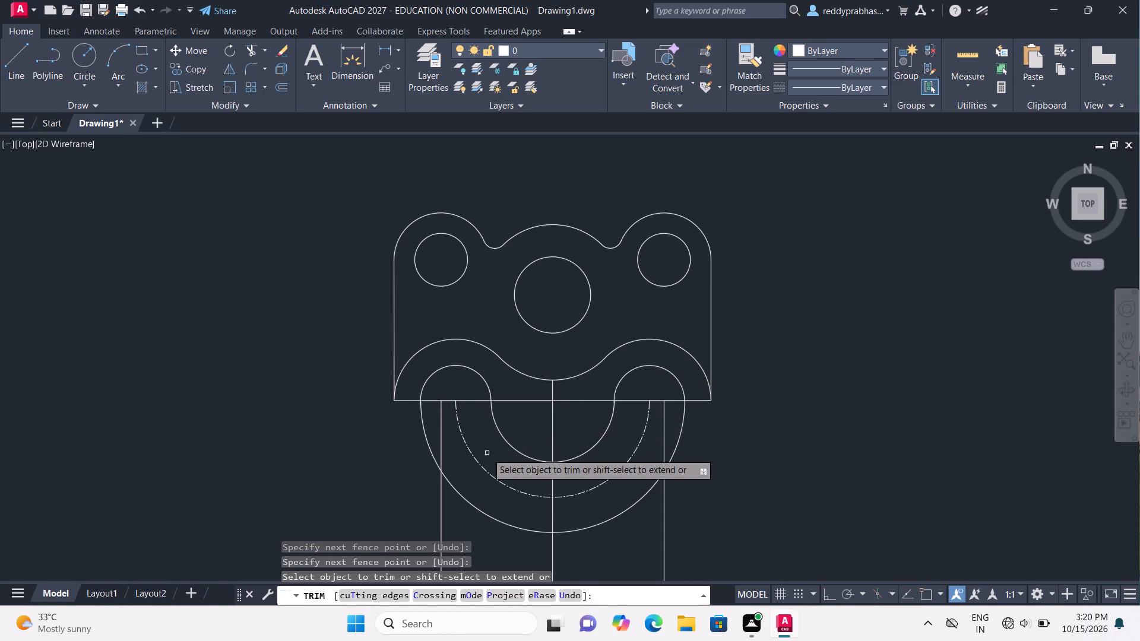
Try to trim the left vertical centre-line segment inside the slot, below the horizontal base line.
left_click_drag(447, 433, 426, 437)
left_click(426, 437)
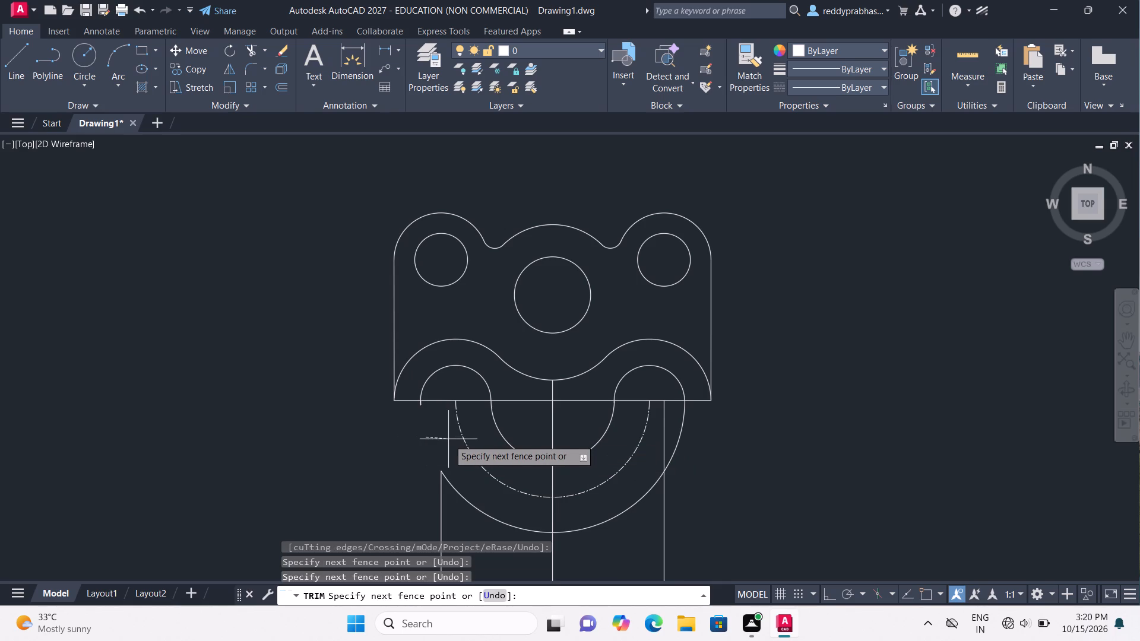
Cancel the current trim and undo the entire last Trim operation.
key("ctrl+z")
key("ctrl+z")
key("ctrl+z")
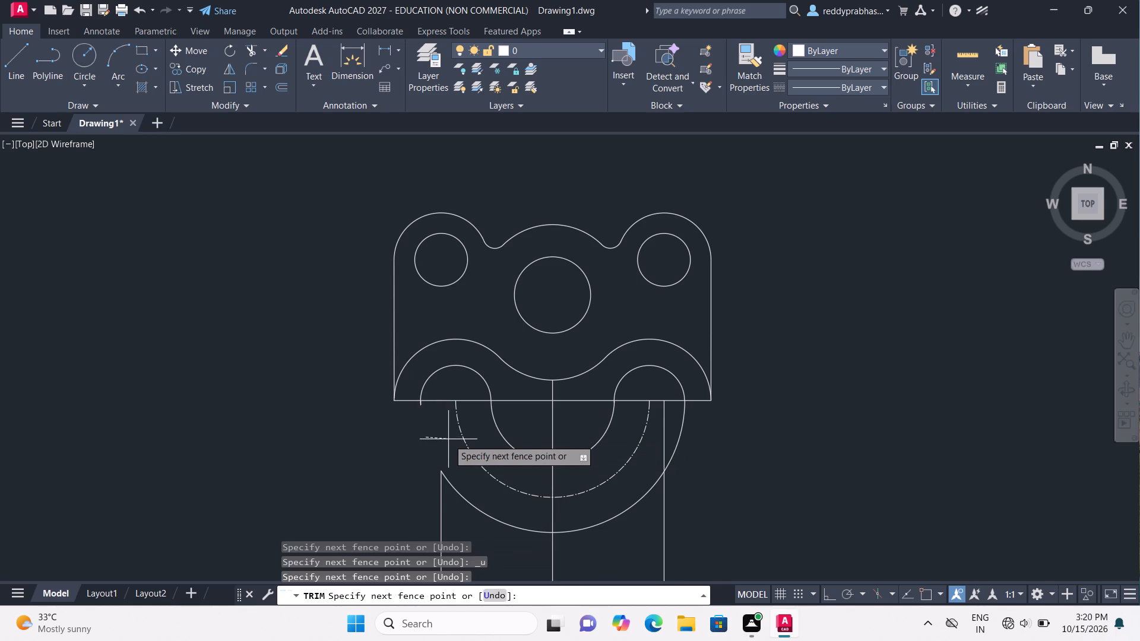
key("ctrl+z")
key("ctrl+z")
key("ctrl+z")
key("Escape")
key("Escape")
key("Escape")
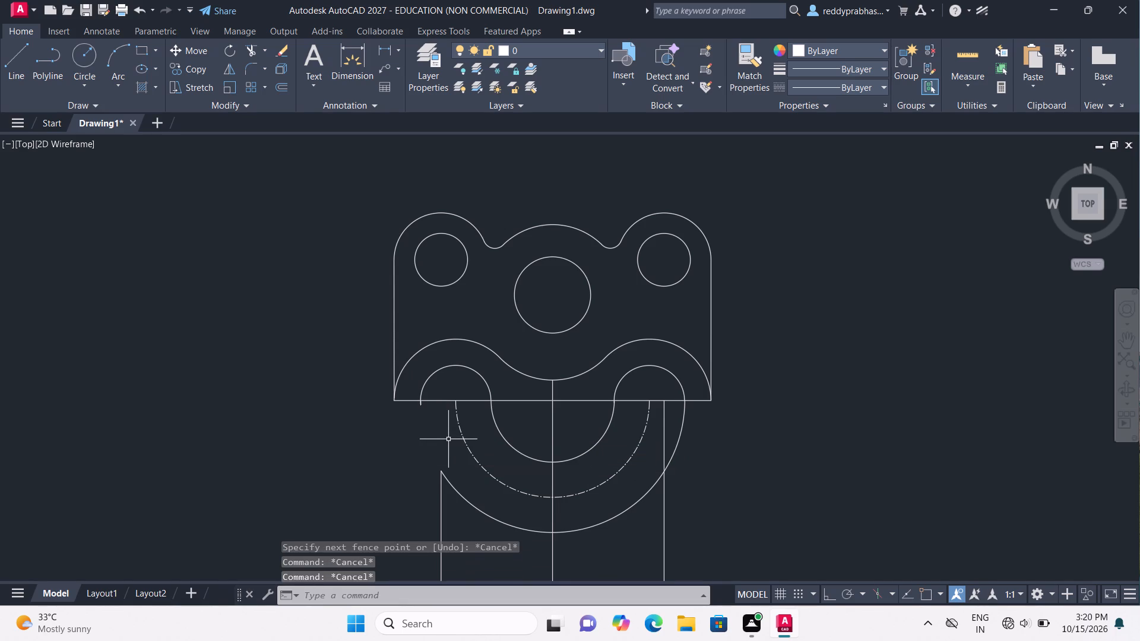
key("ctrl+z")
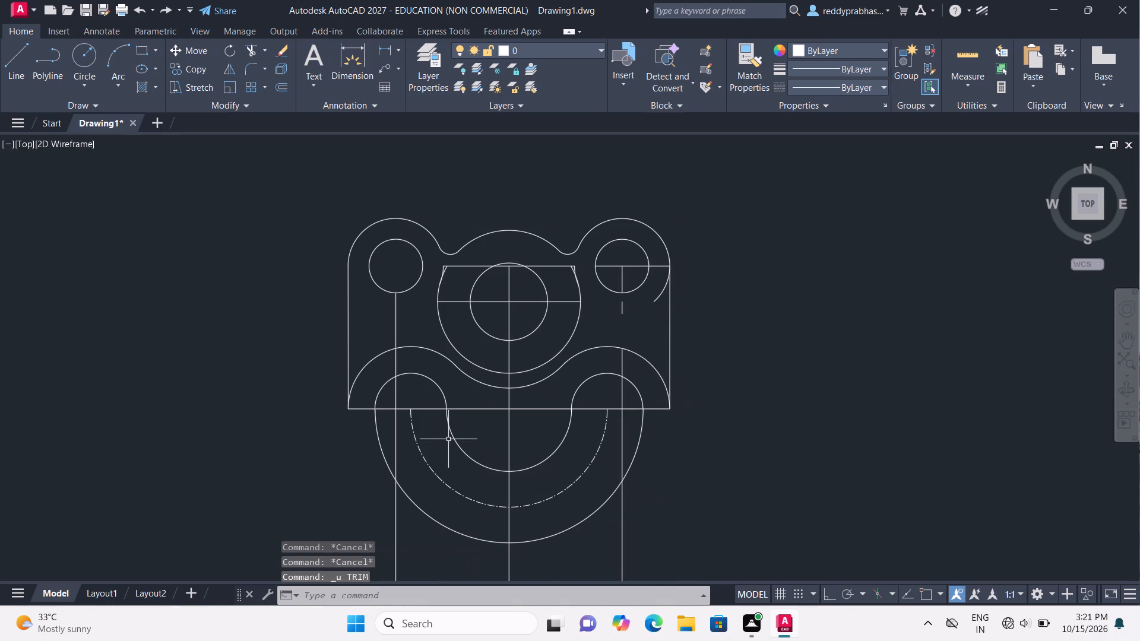
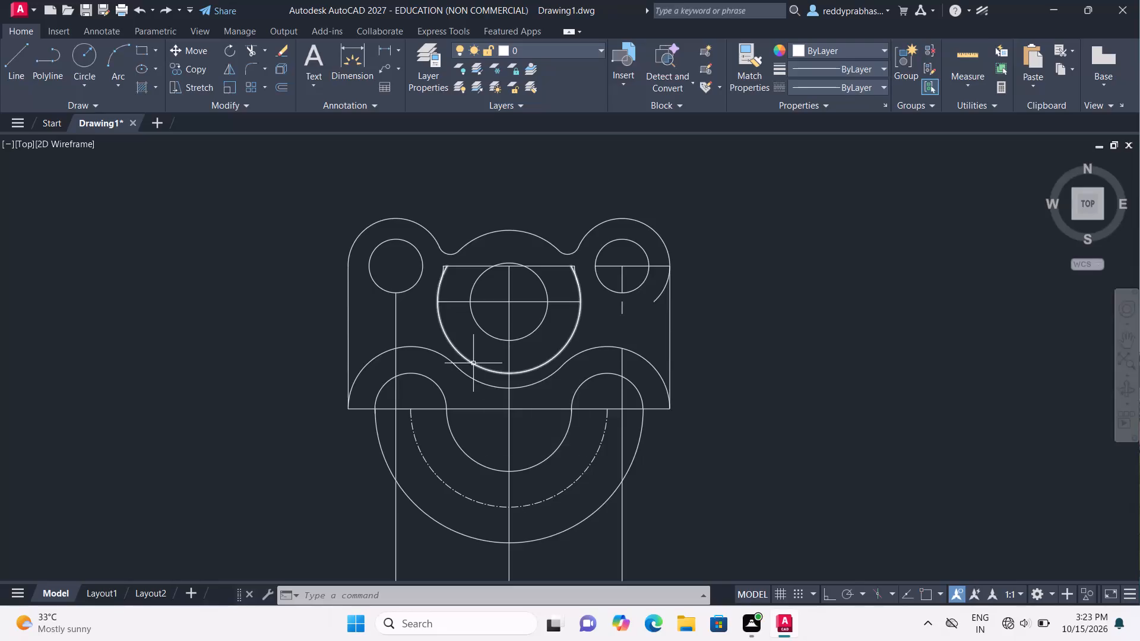
Trim the centre-line segments in and beside the right hole, plus the loose dash and arc remnant below it.
type("tr")
left_click(598, 445)
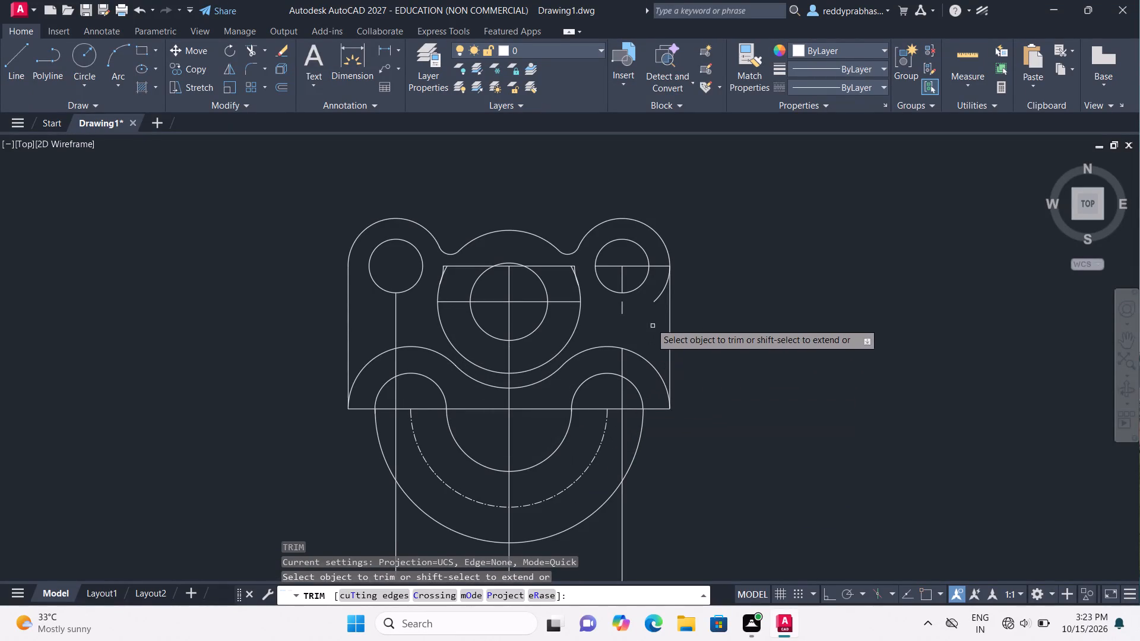
left_click(623, 309)
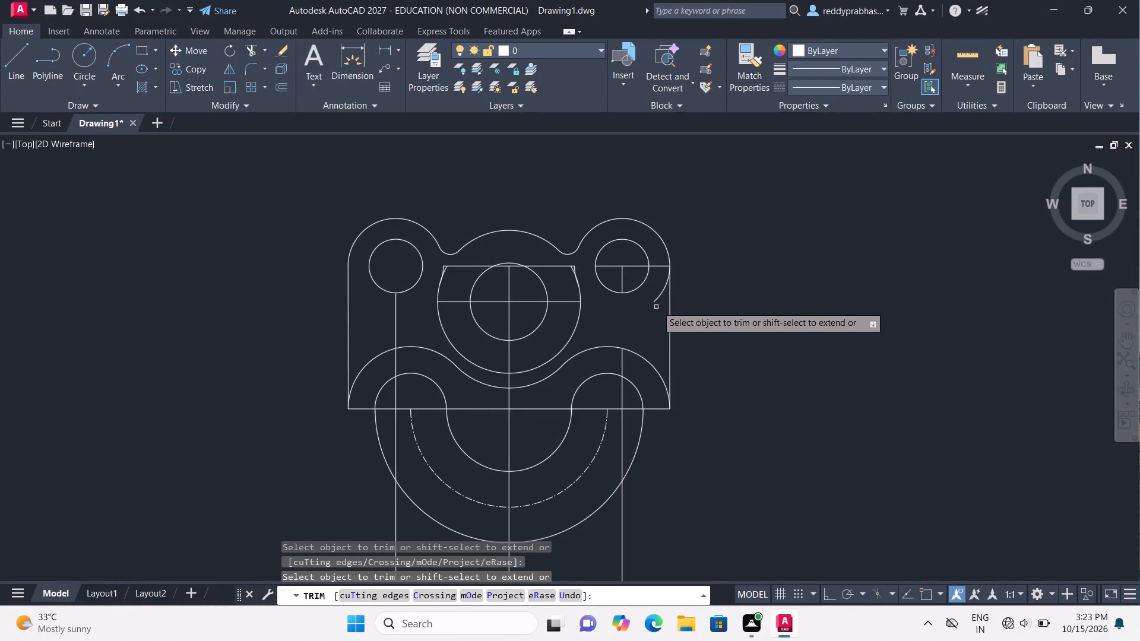
left_click(661, 294)
left_click(627, 252)
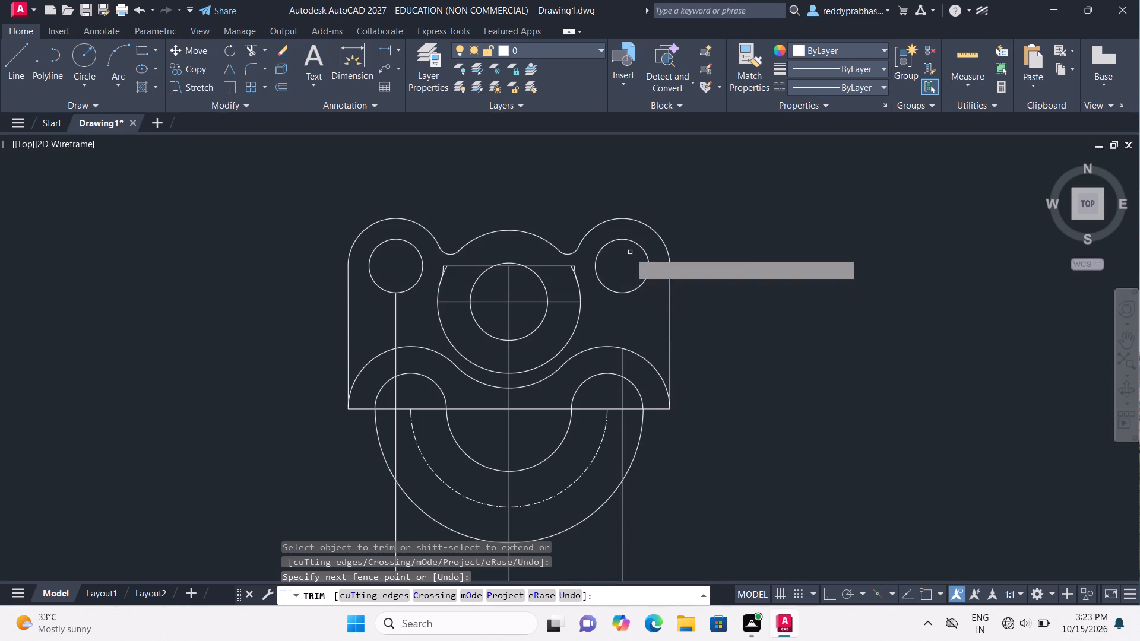
left_click_drag(657, 283, 664, 254)
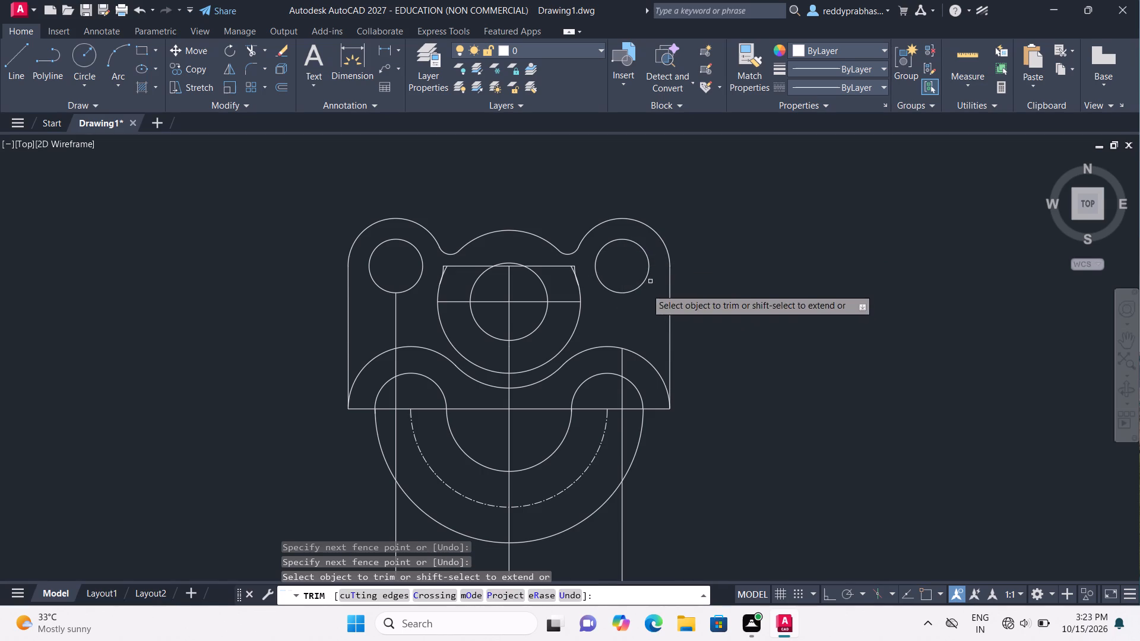
Trim the vertical and horizontal centre-line segments inside the central hole.
left_click_drag(517, 274, 498, 290)
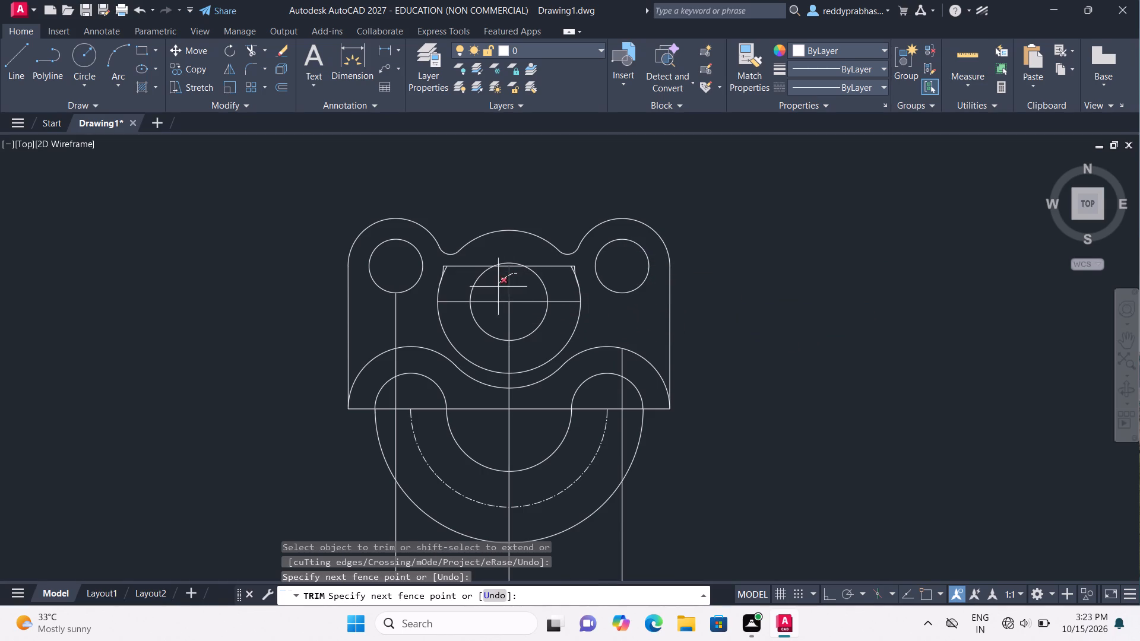
left_click_drag(498, 290, 525, 300)
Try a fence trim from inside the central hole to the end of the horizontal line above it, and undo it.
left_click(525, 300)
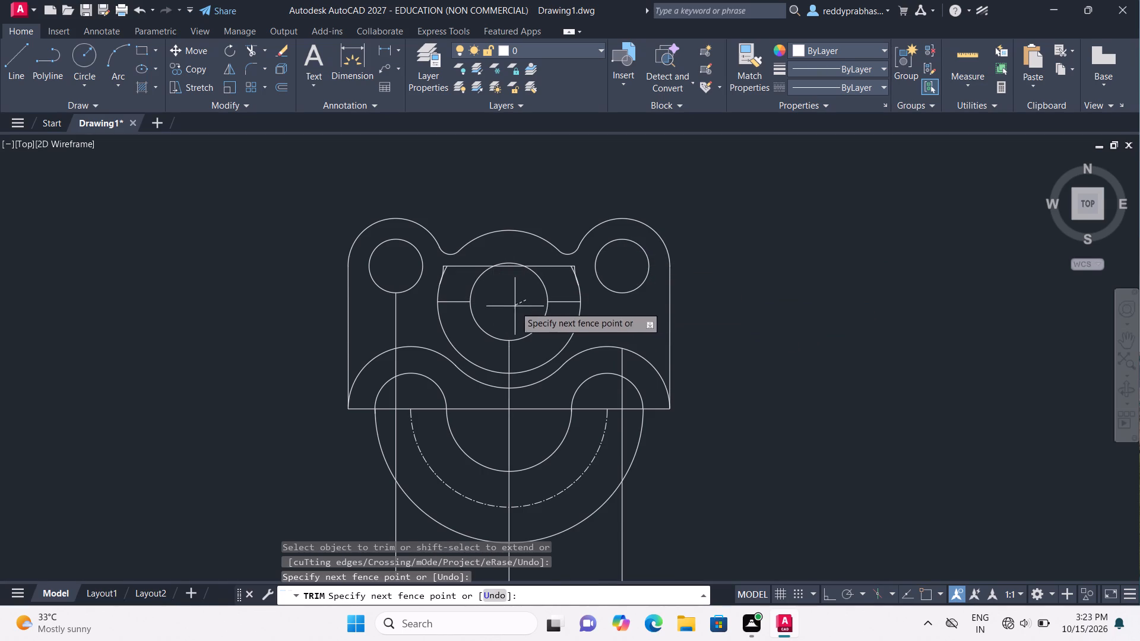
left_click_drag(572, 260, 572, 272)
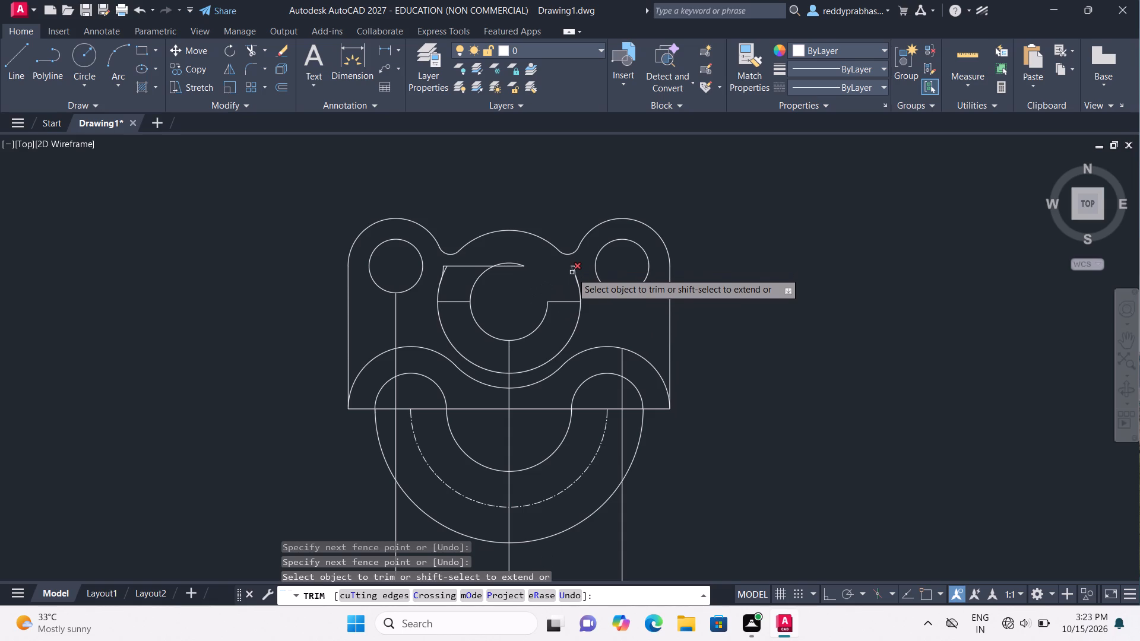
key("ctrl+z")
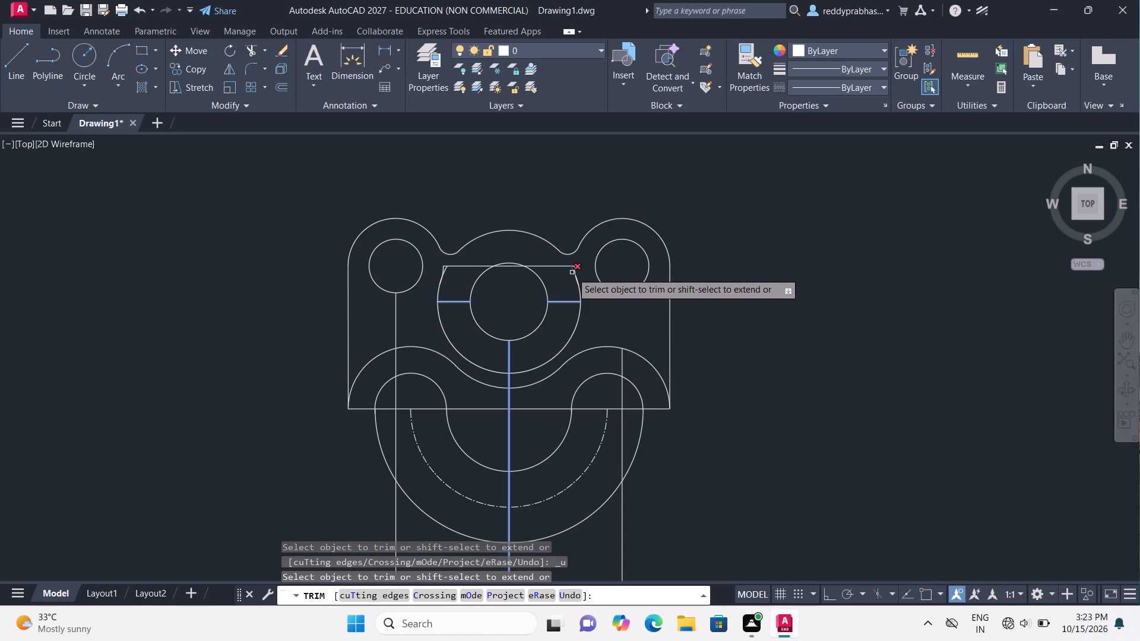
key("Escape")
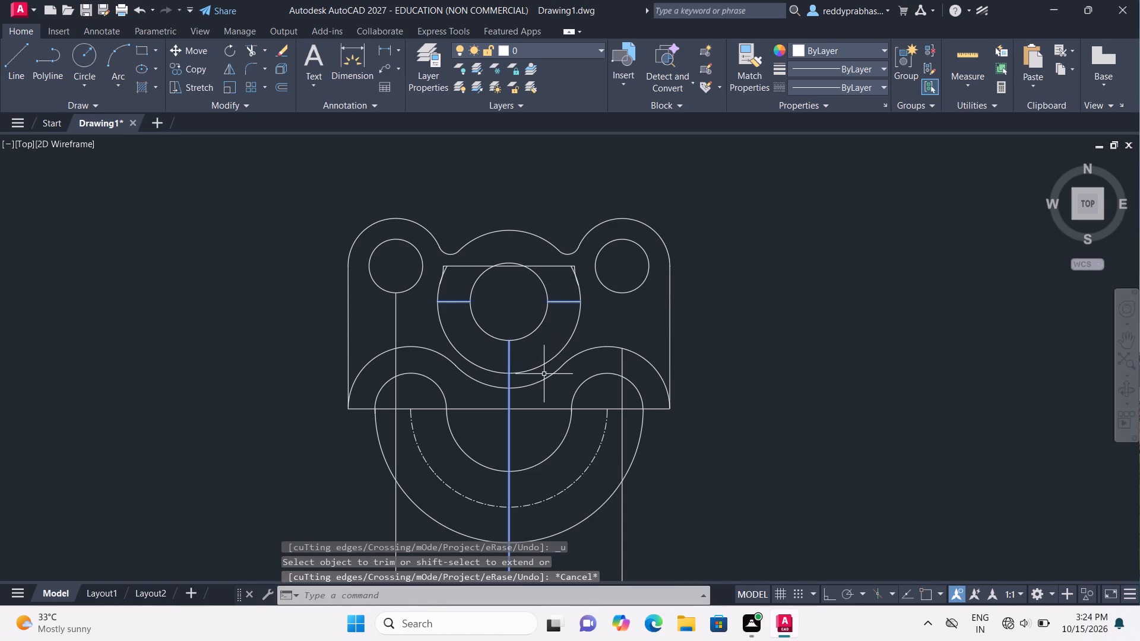
Trim the central vertical line between the central hole and the horizontal base line.
type("tr")
left_click(574, 405)
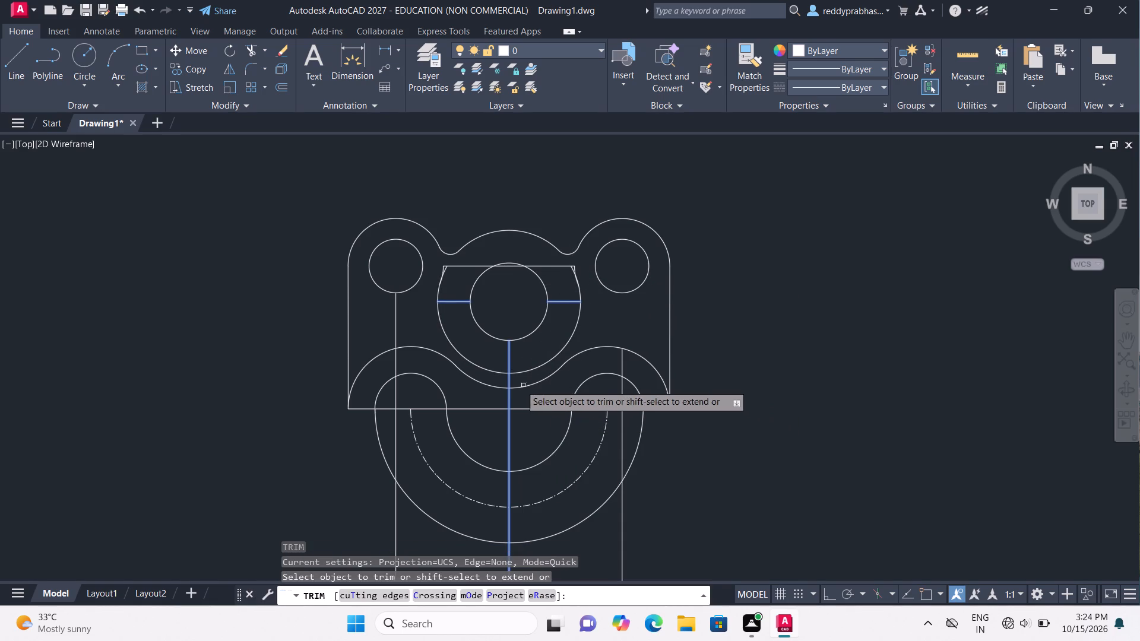
double_click(508, 399)
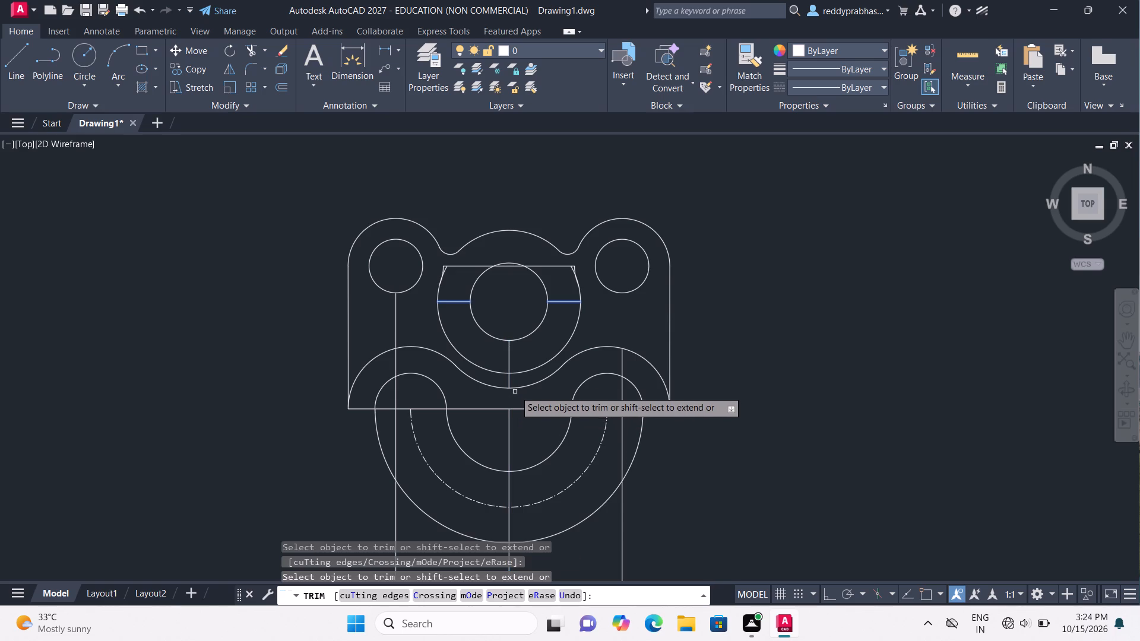
double_click(510, 381)
left_click(508, 363)
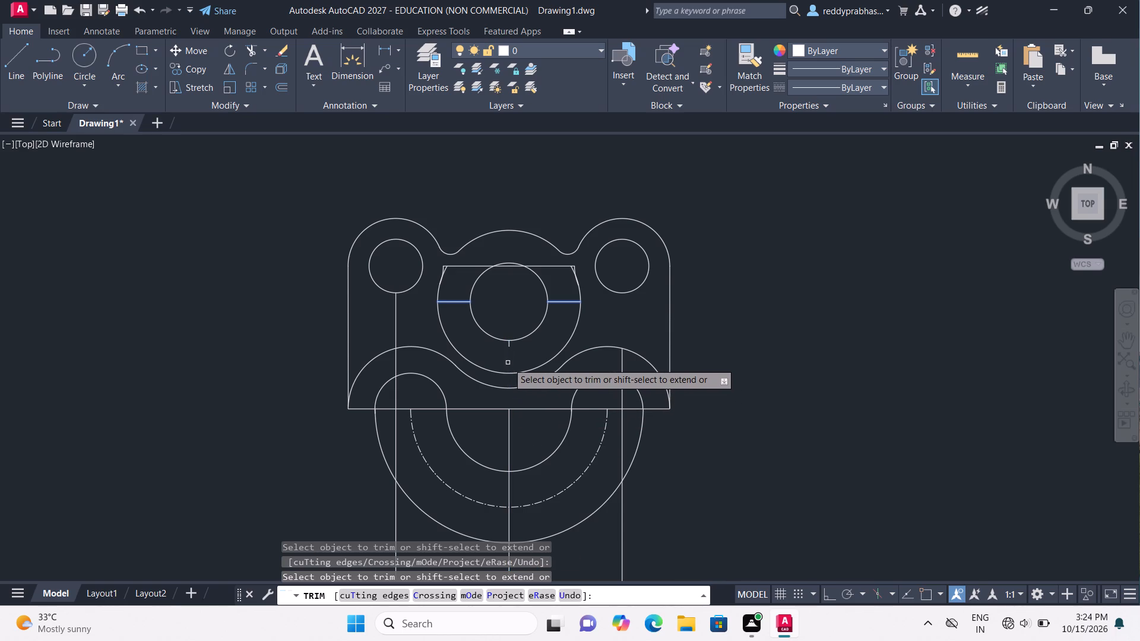
Trim the large arc around the central hole and the horizontal line segments and arc remnants on the hole's right side.
left_click(569, 302)
left_click_drag(586, 281, 577, 299)
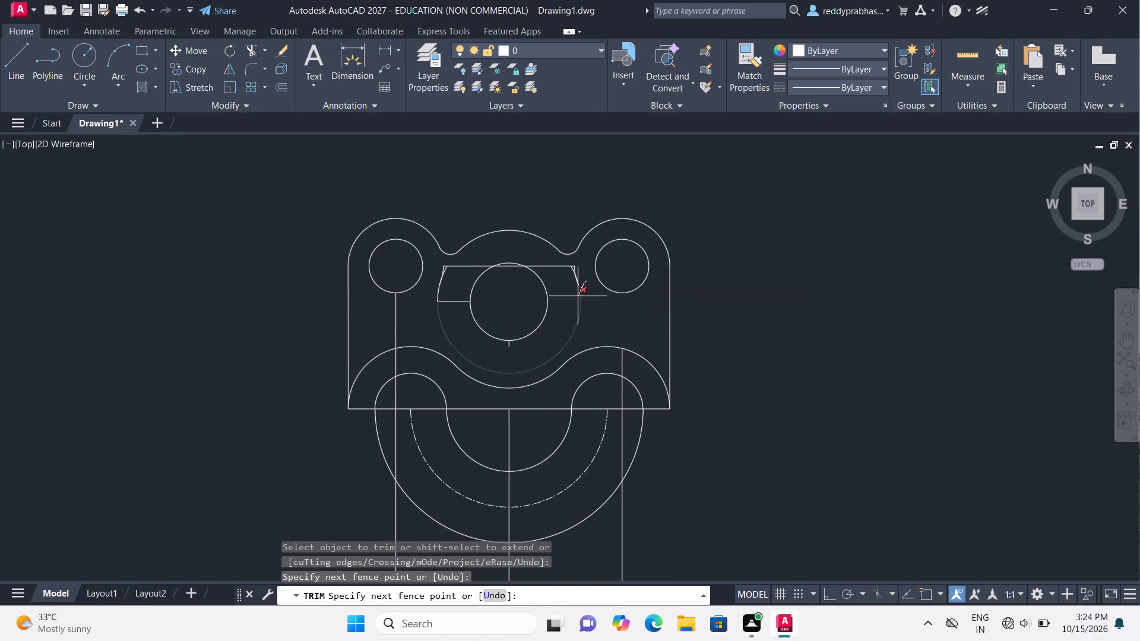
left_click_drag(577, 299, 576, 300)
left_click_drag(576, 263, 572, 272)
left_click(572, 272)
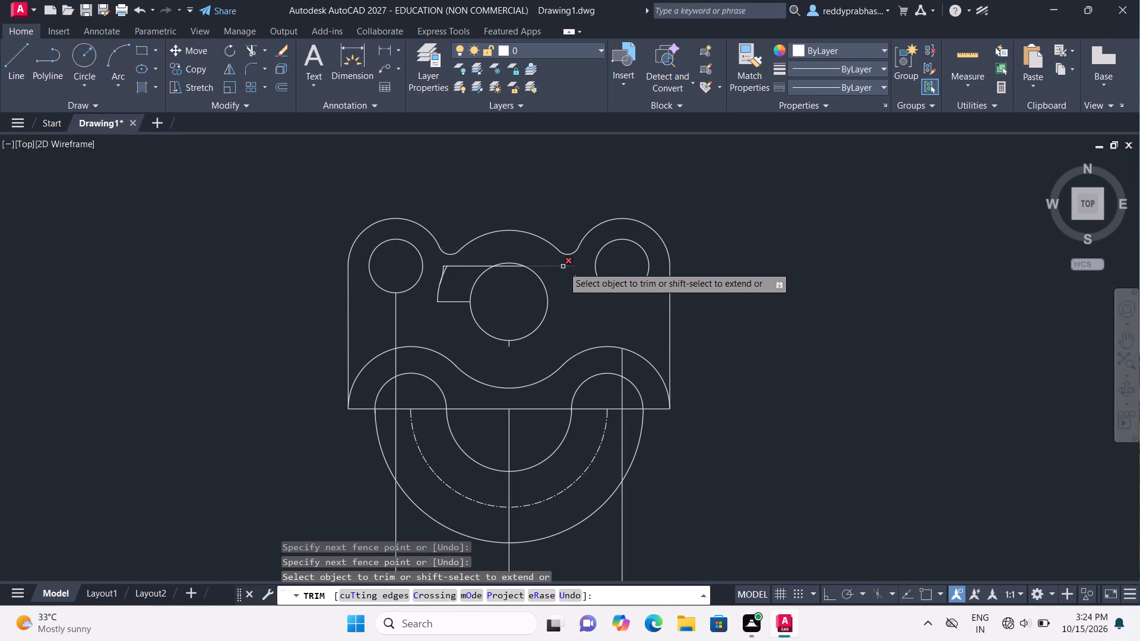
left_click(563, 266)
left_click(577, 281)
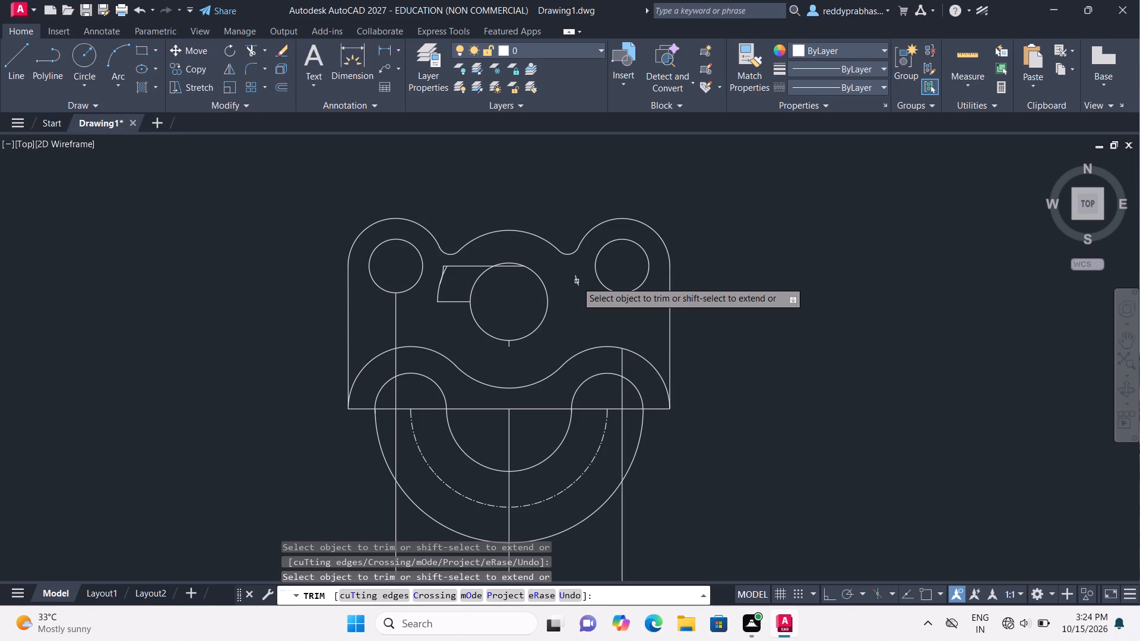
left_click(577, 281)
Trim the remaining upper horizontal line, the left horizontal centre-line segment and the arc slivers left of the central hole.
scroll(495, 295, "up", 3)
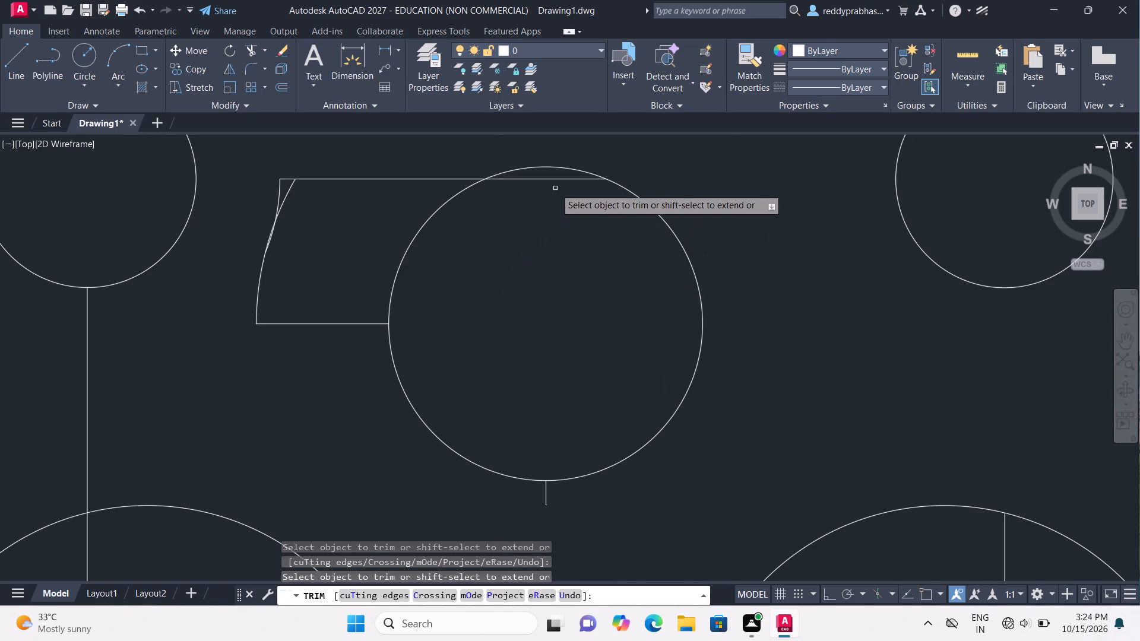
left_click(559, 180)
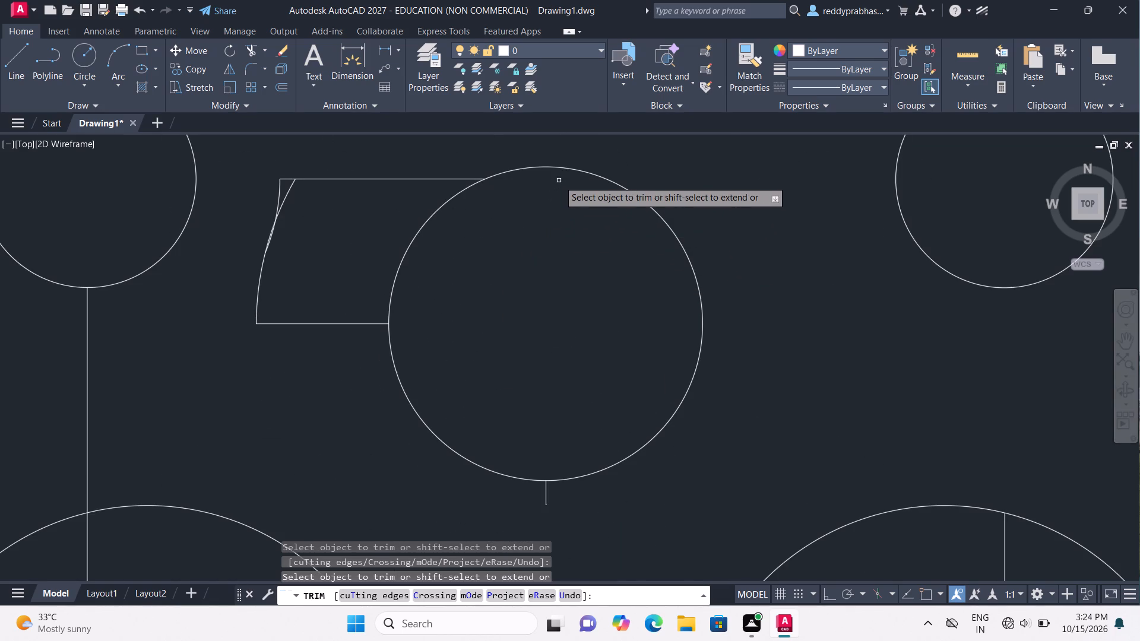
left_click_drag(380, 164, 291, 351)
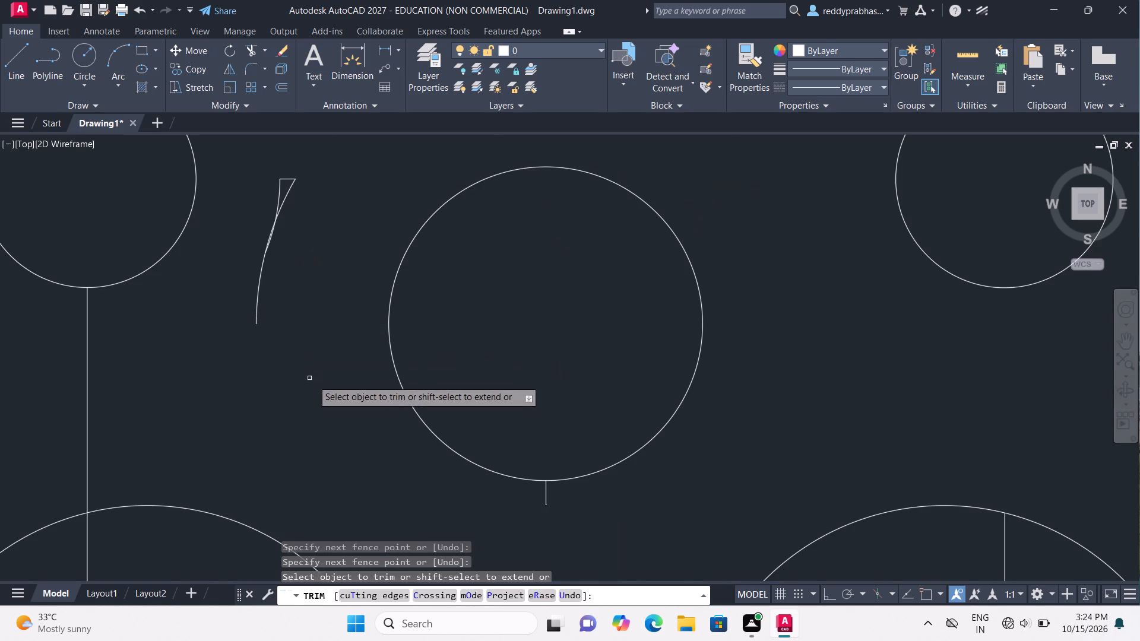
left_click_drag(311, 238, 293, 259)
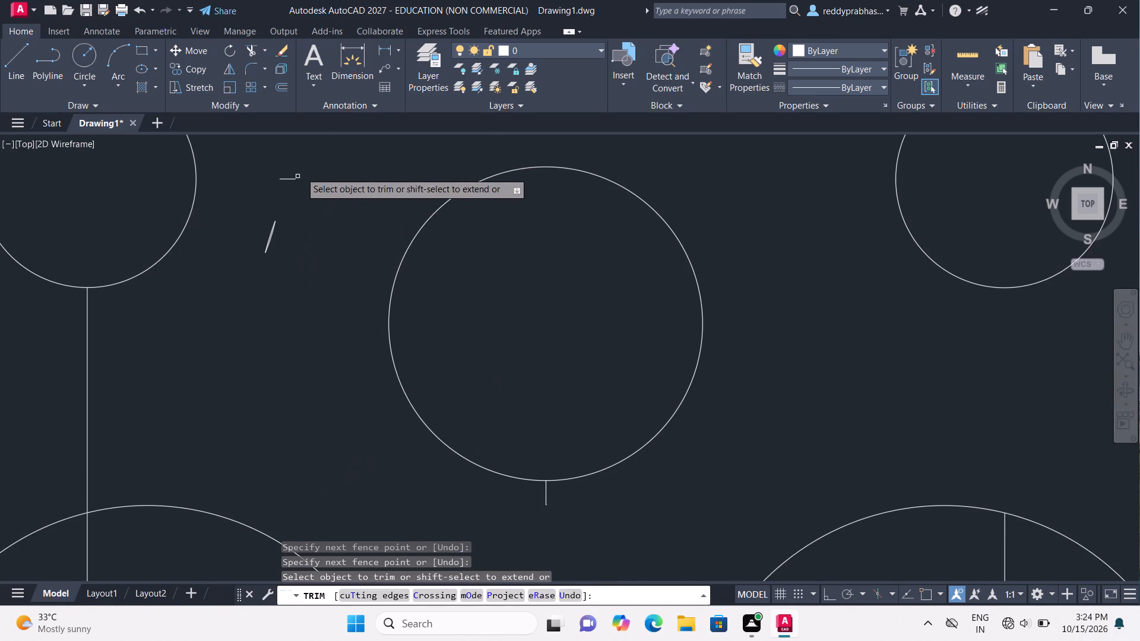
left_click_drag(302, 170, 285, 201)
left_click_drag(290, 191, 302, 172)
left_click(302, 172)
left_click_drag(302, 172, 283, 191)
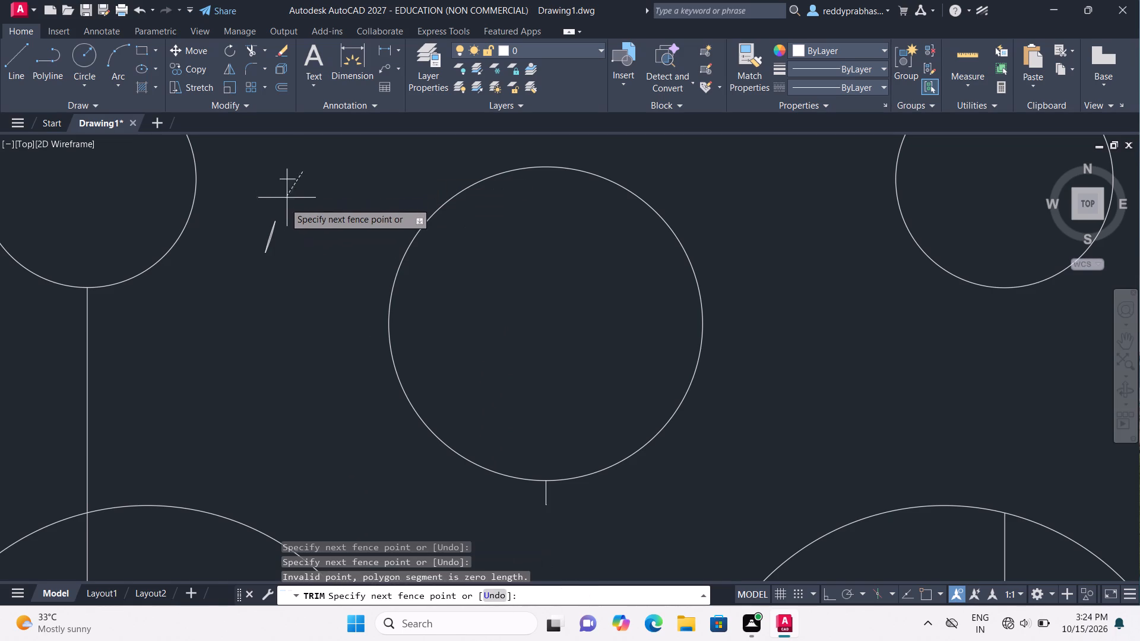
double_click(271, 227)
left_click_drag(270, 233, 280, 249)
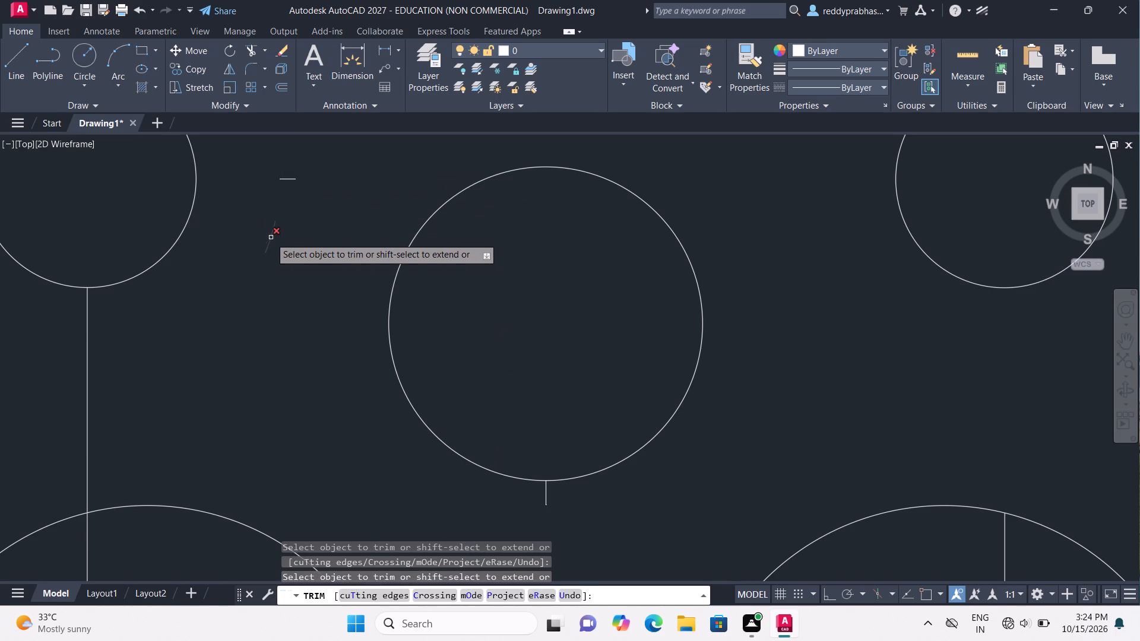
double_click(270, 237)
left_click(290, 177)
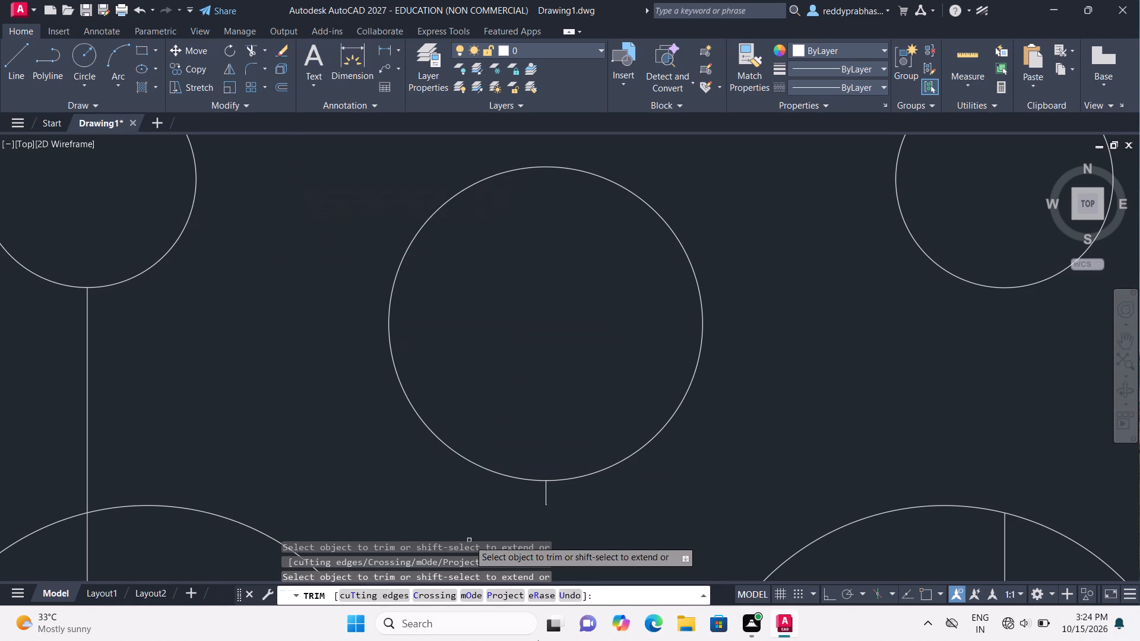
Trim the short vertical centre-line stub just below the central hole.
left_click(549, 496)
left_click(544, 498)
left_click(548, 507)
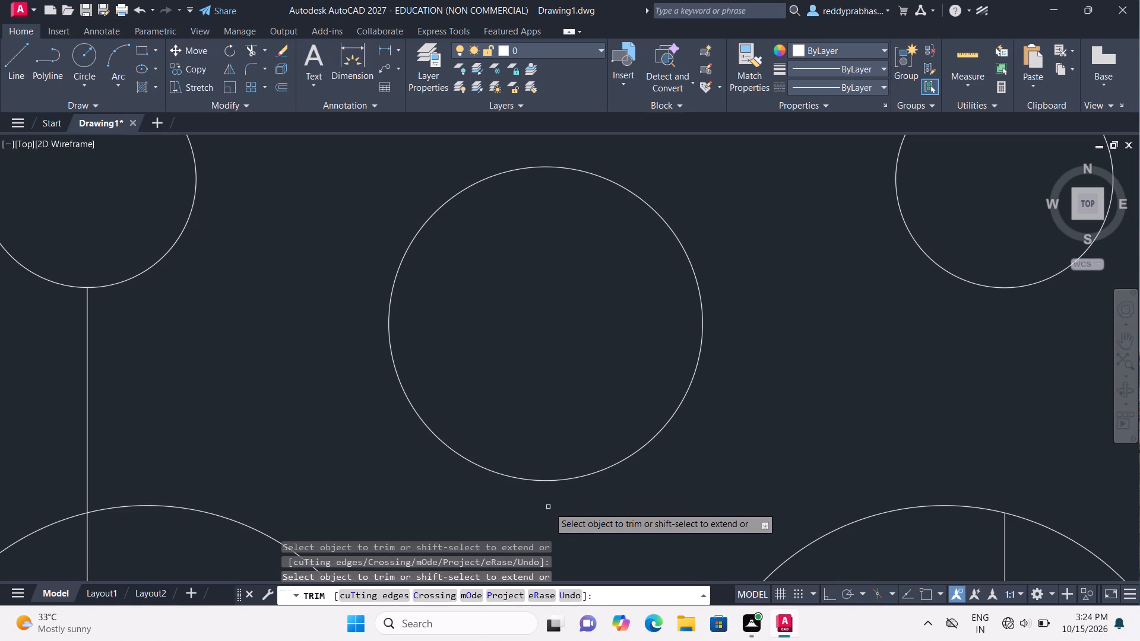
Trim the left vertical line from the left hole to the slot's outer arc, and the right one above the base line.
scroll(569, 545, "down", 2)
scroll(700, 437, "down", 1)
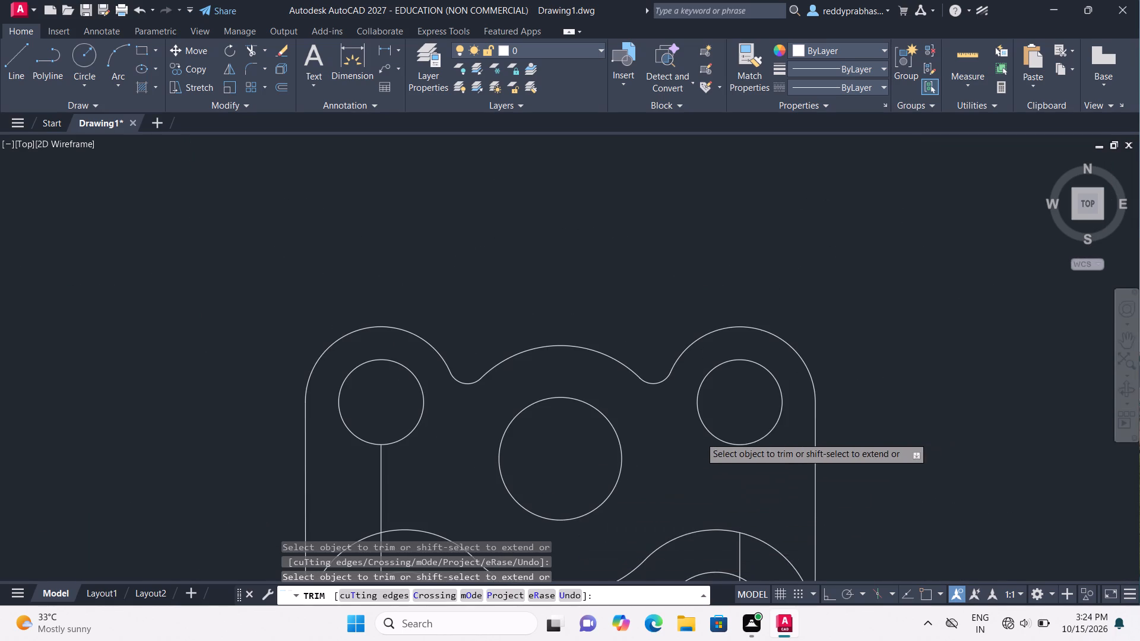
scroll(700, 437, "down", 1)
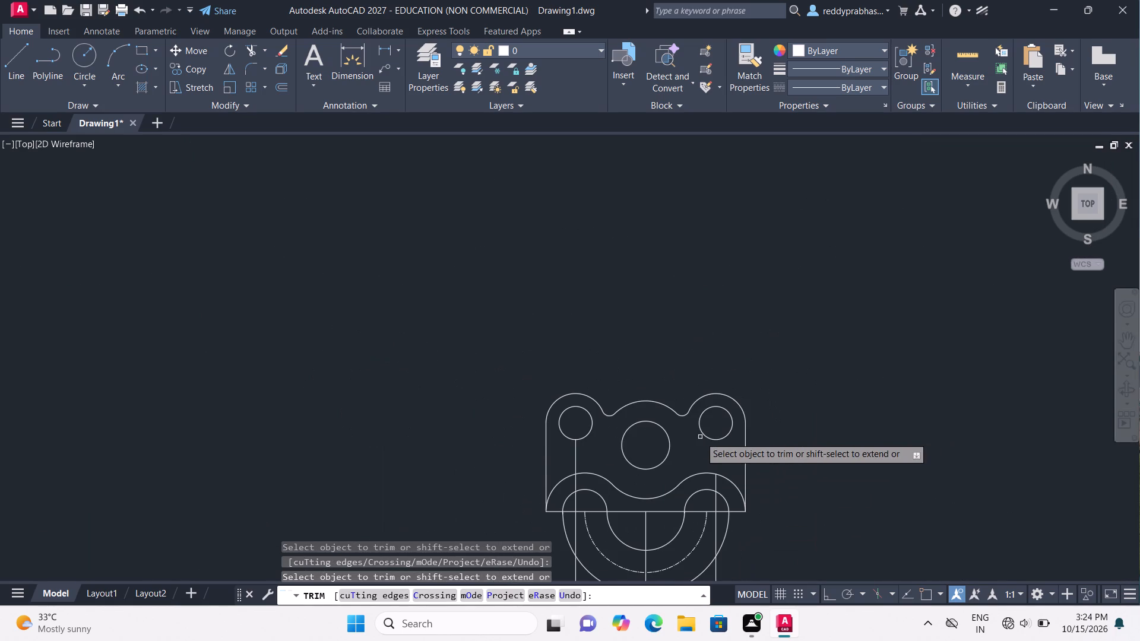
left_click(575, 458)
double_click(575, 480)
double_click(574, 501)
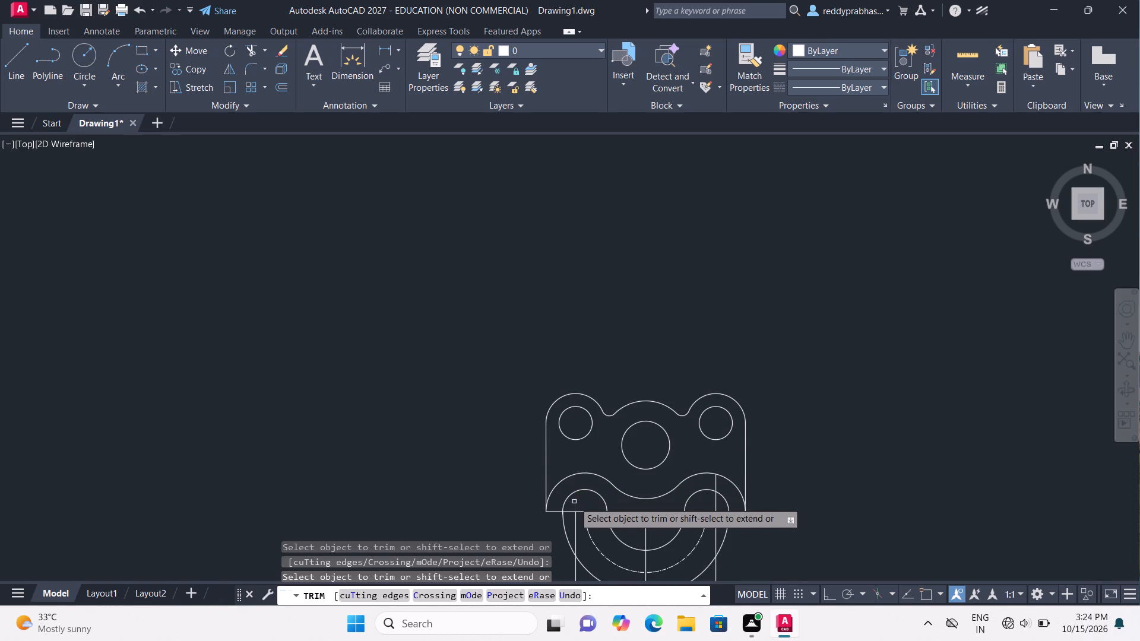
left_click(575, 521)
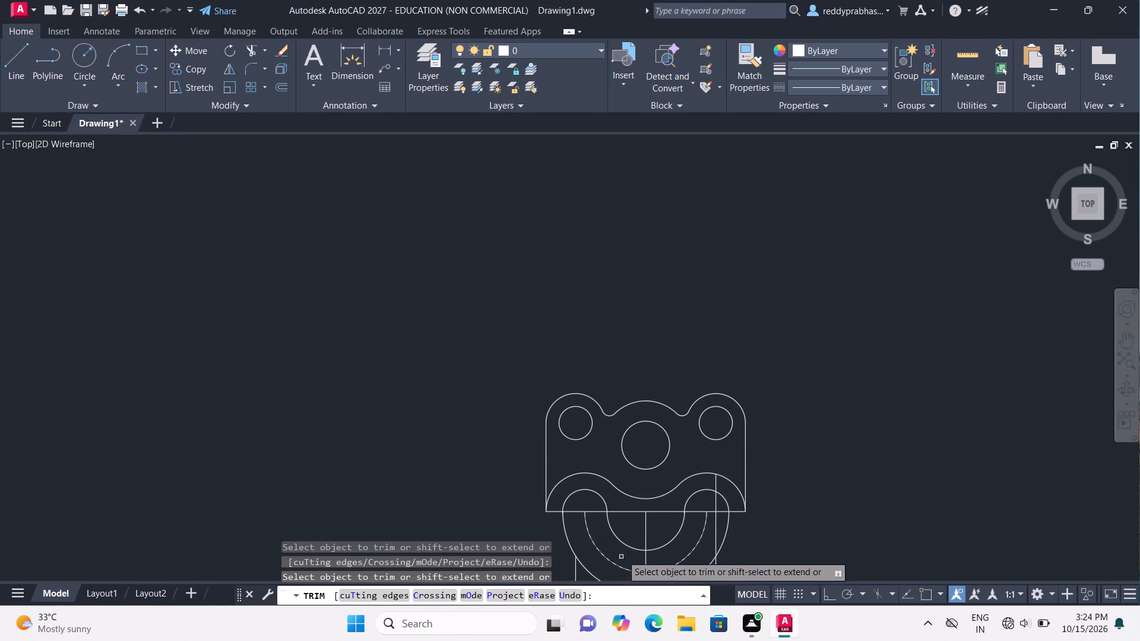
left_click(715, 484)
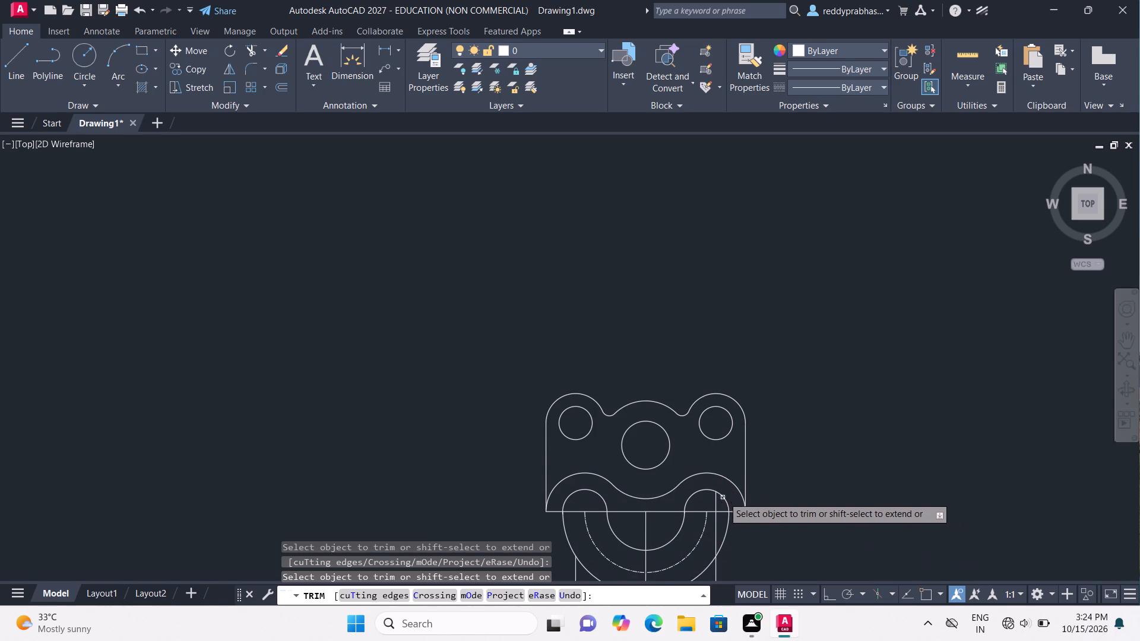
left_click(717, 504)
key("Escape")
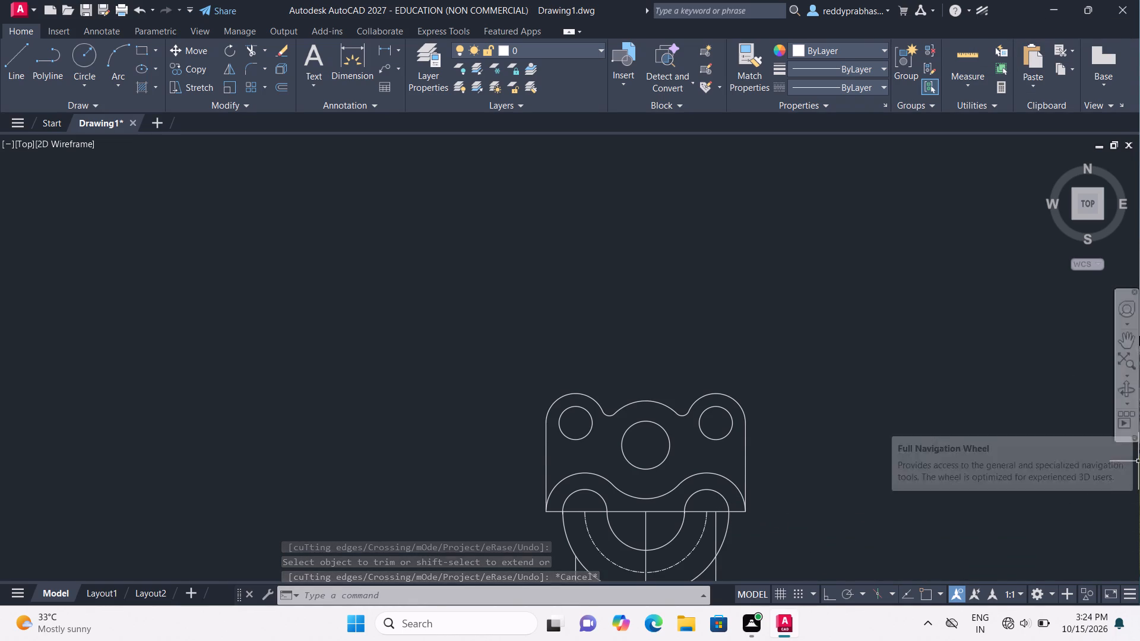
Trim the right vertical line inside the slot's outer arc and the vertical centre line between the base line and inner arc.
left_click(1123, 343)
left_click_drag(943, 439, 894, 218)
key("Escape")
left_click(894, 218)
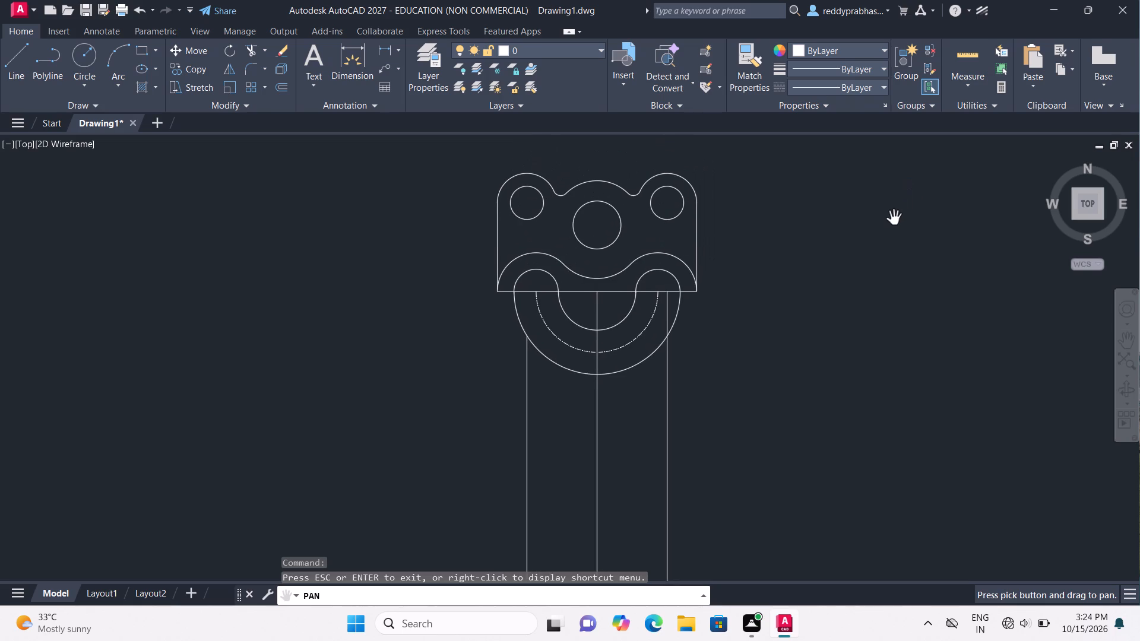
key("Escape")
key("r")
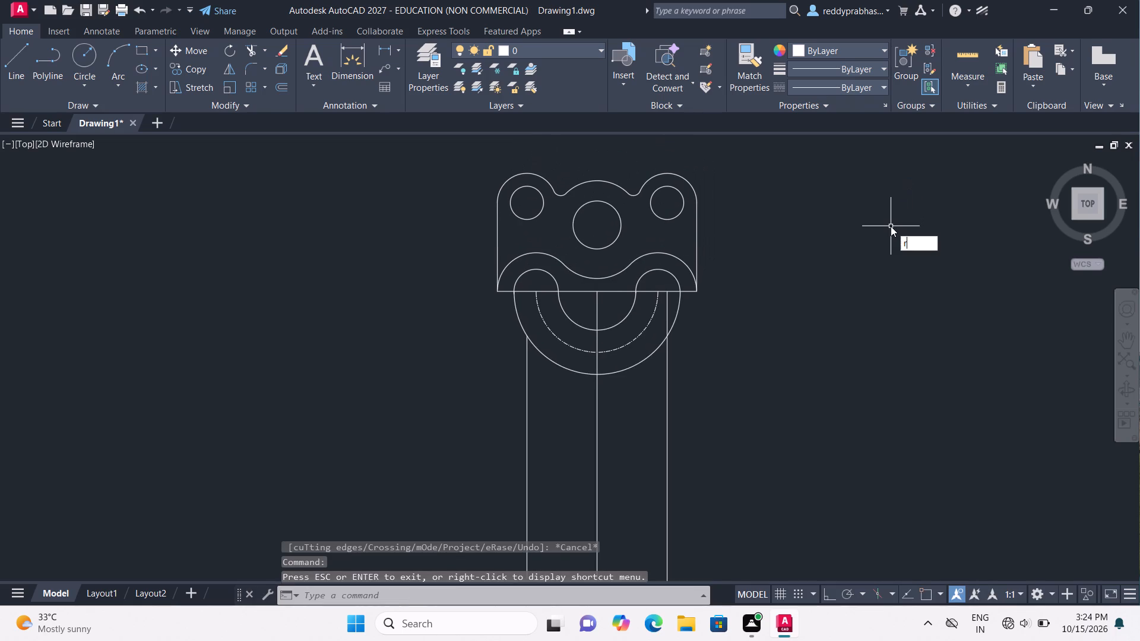
key("BackSpace")
type("tr")
left_click(920, 254)
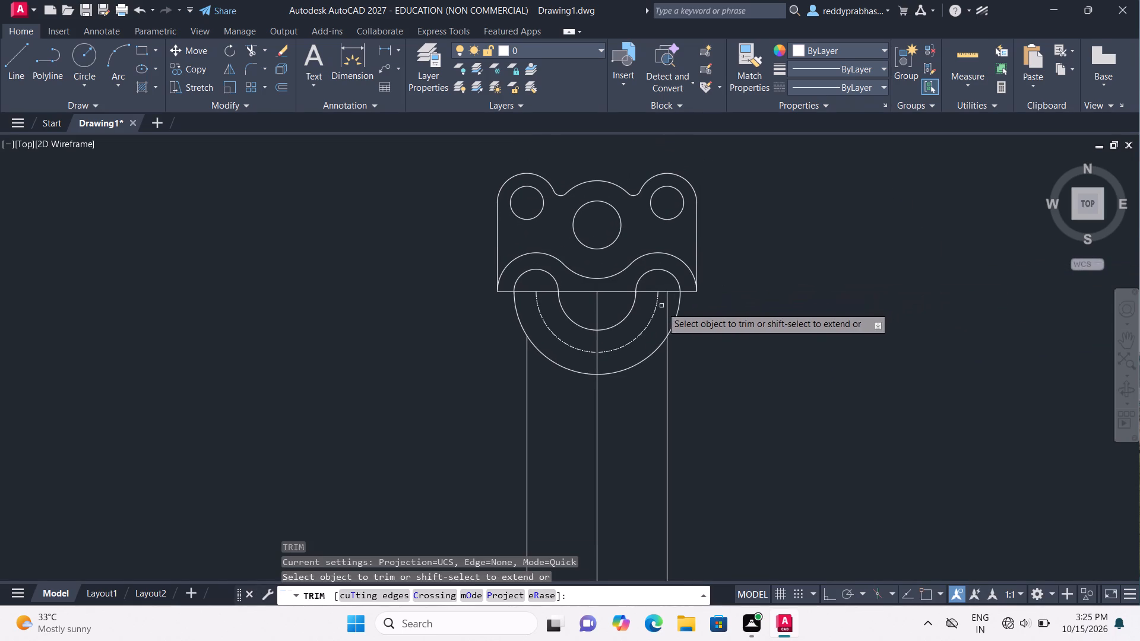
double_click(669, 311)
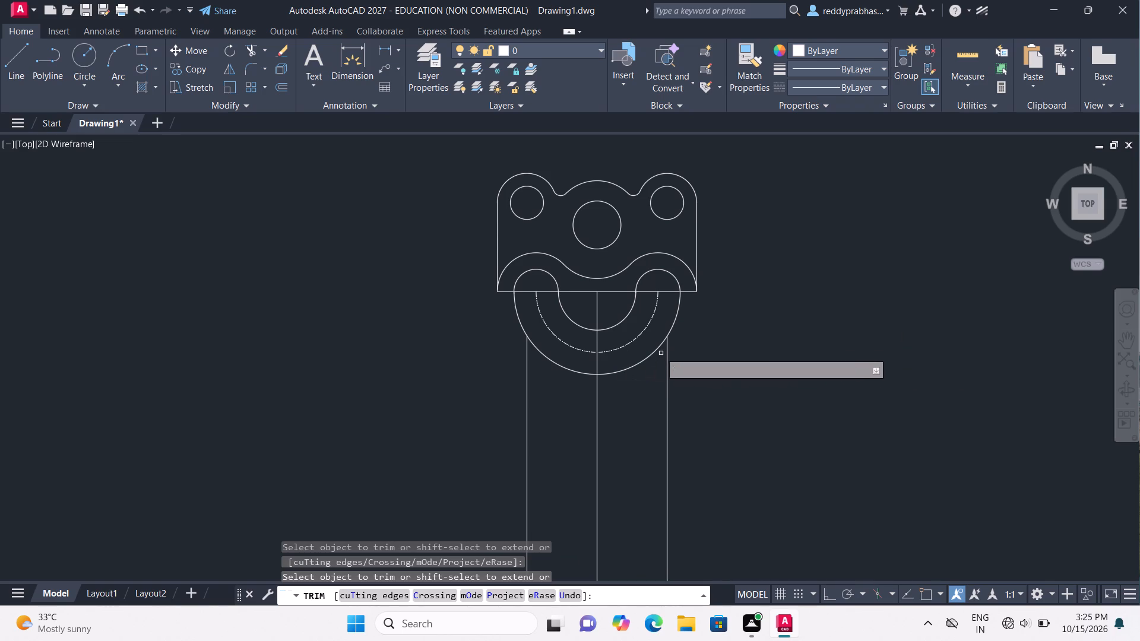
left_click(597, 313)
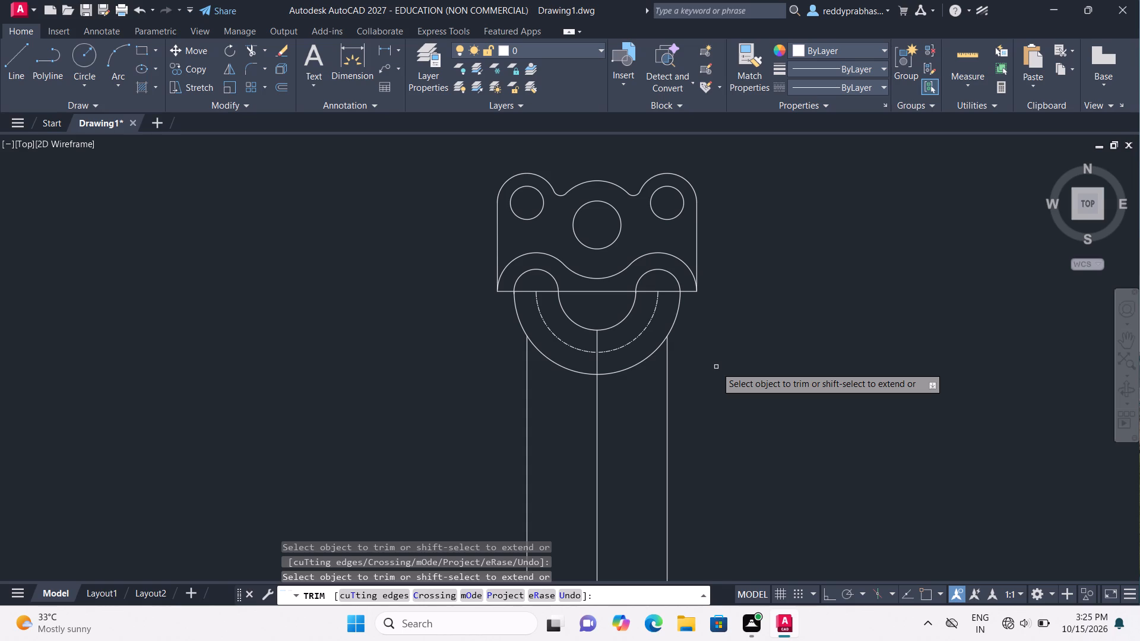
key("Escape")
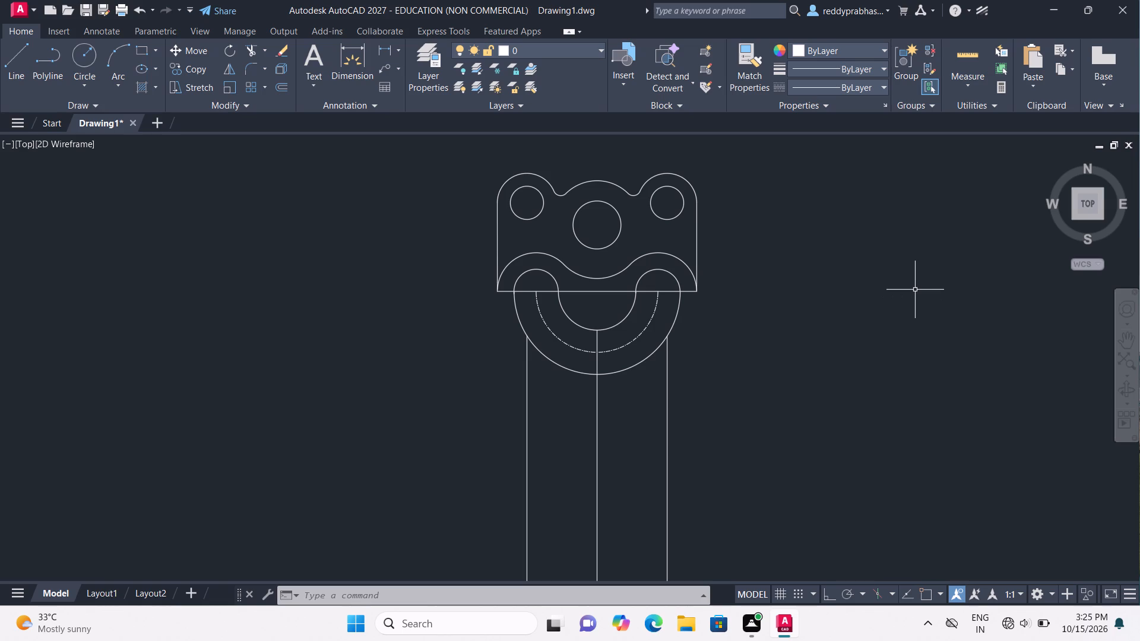
Enable the Endpoint, Midpoint, Geometric Center, Intersection, Extension, Insertion and Parallel object snap modes.
key("o")
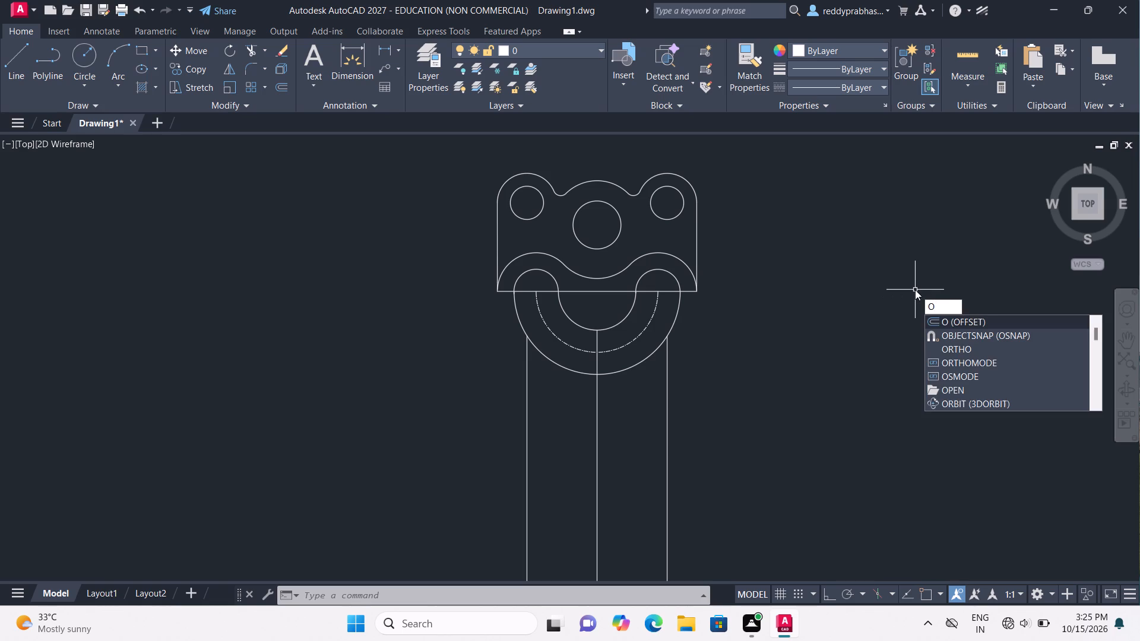
key("s")
left_click(951, 320)
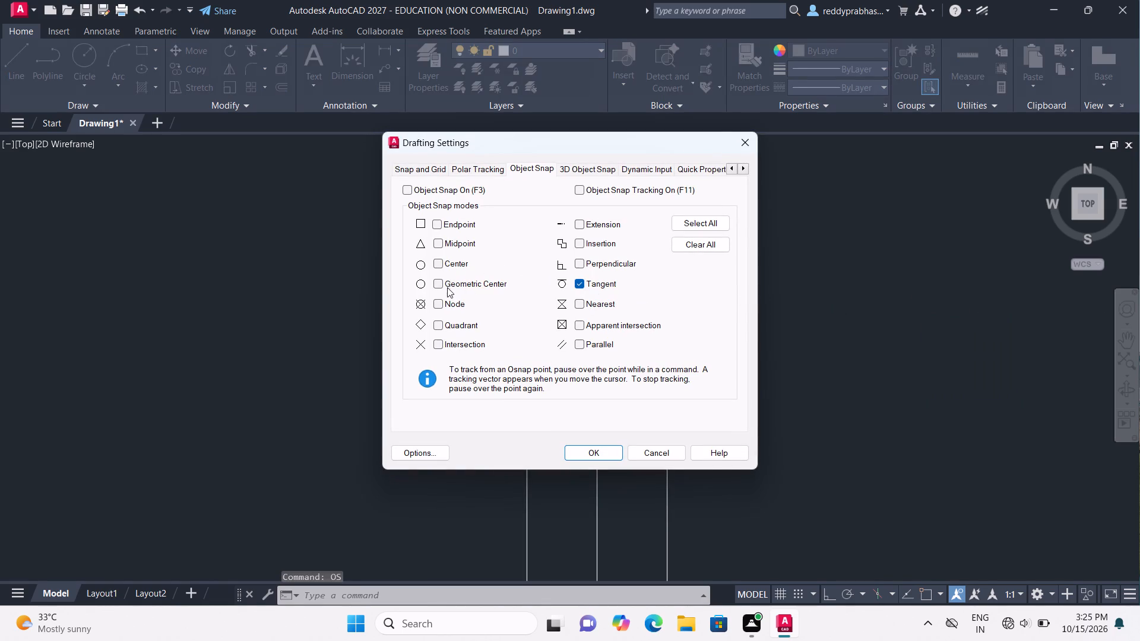
left_click(441, 285)
left_click(435, 241)
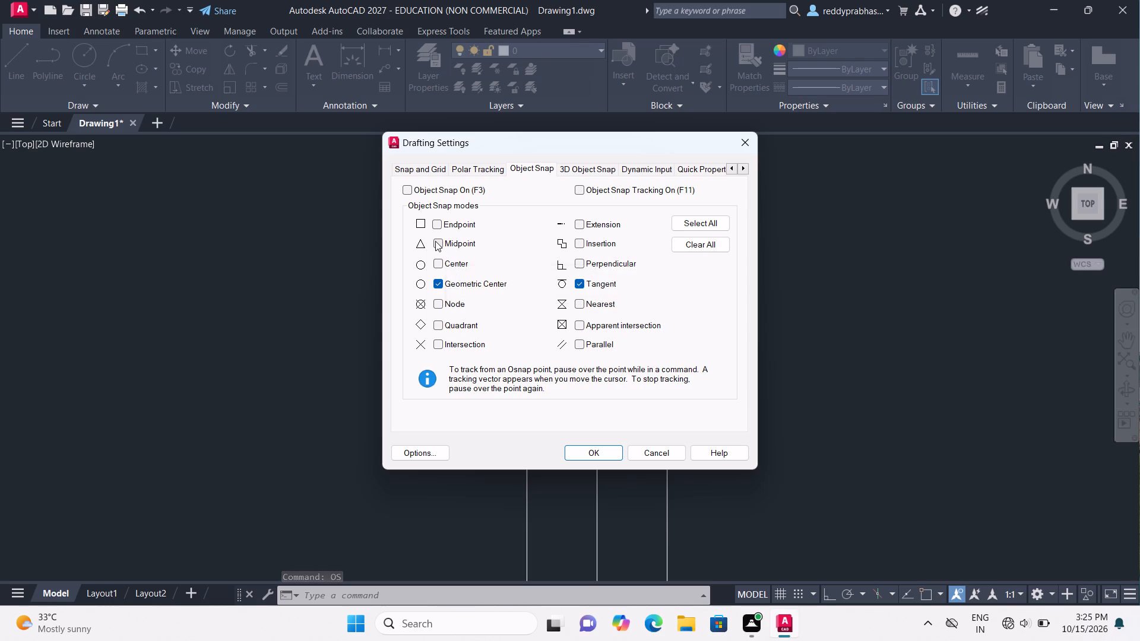
left_click(439, 221)
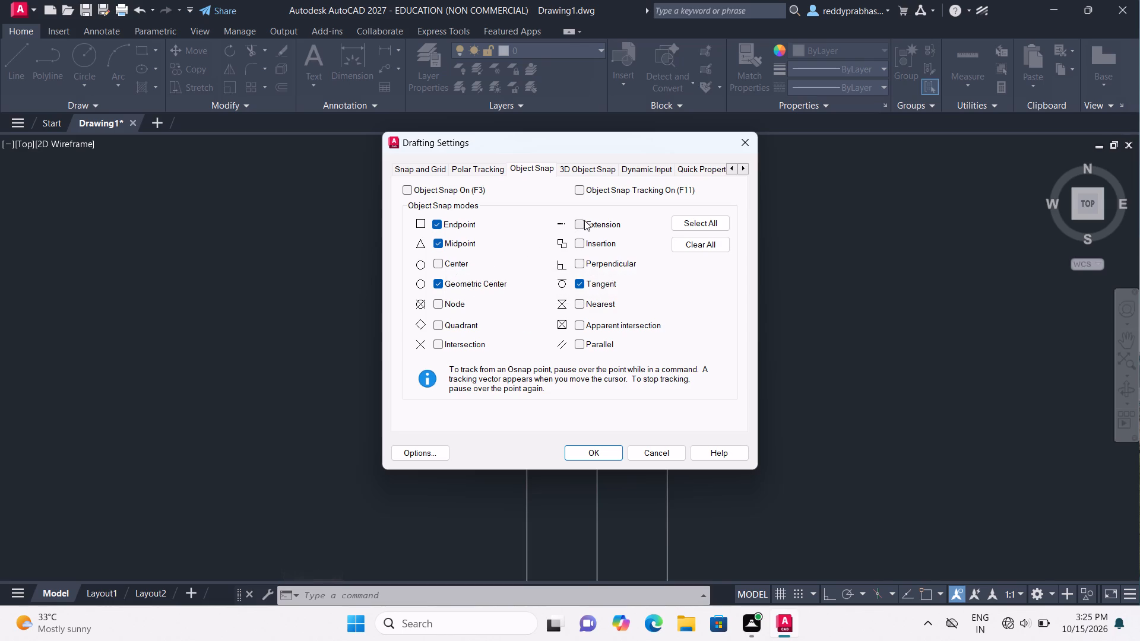
left_click(584, 220)
left_click(583, 246)
double_click(577, 344)
left_click(584, 341)
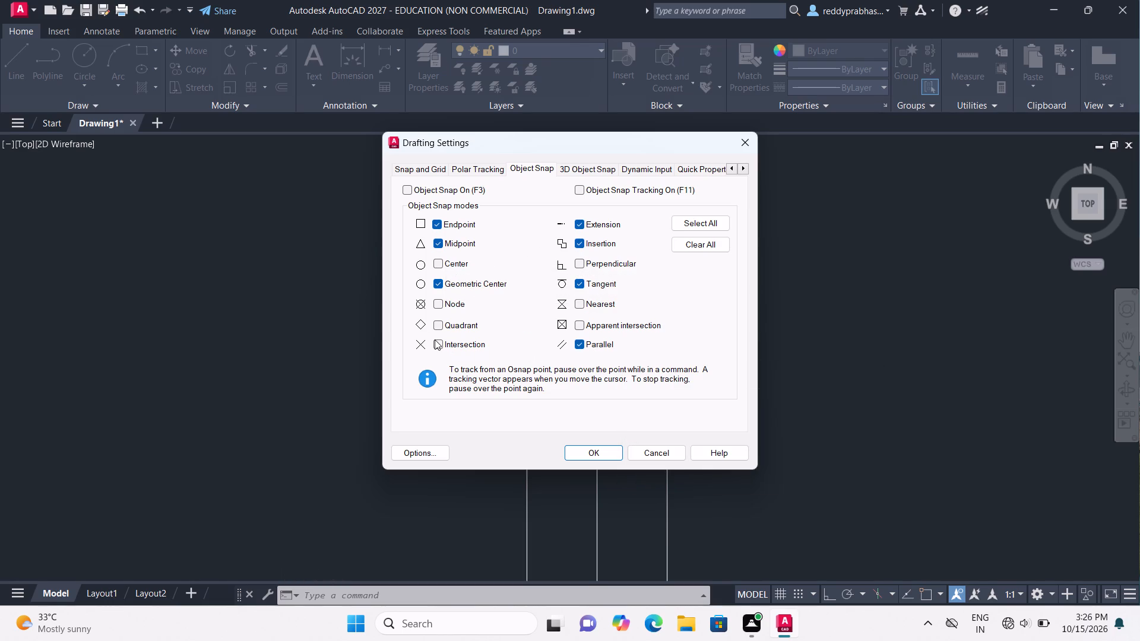
left_click(435, 339)
double_click(603, 448)
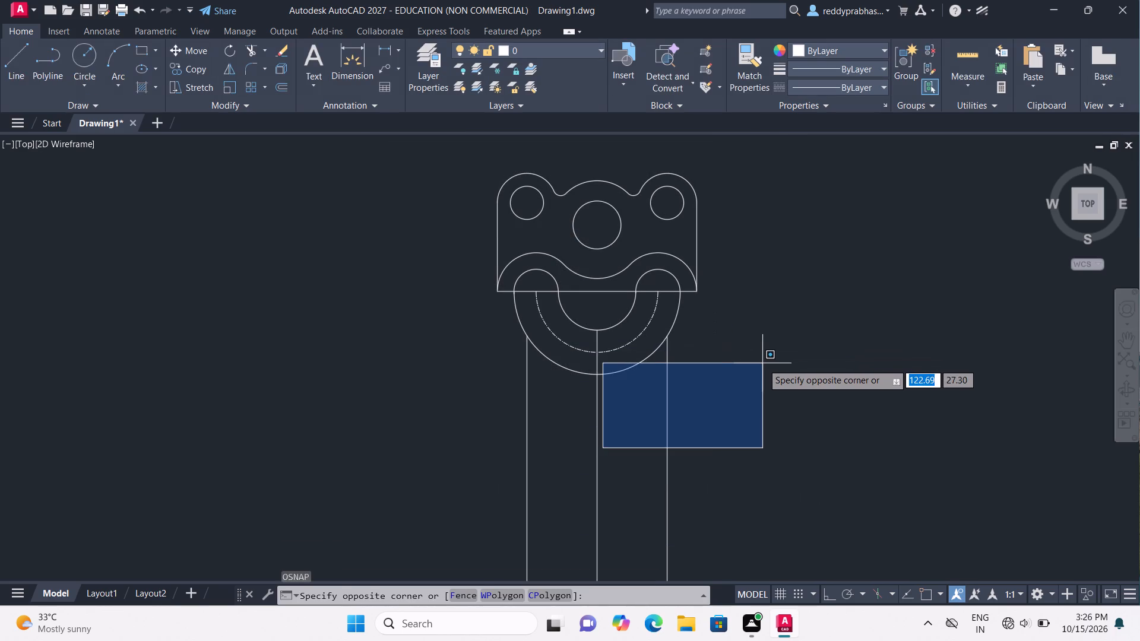
key("Escape")
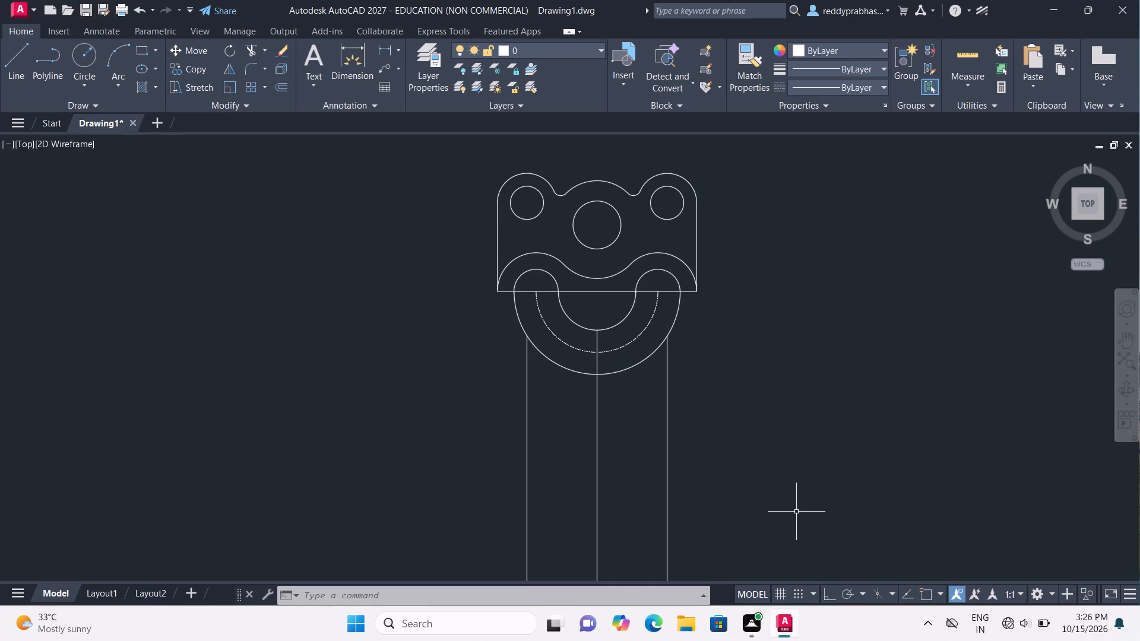
Offset the horizontal base line 73 mm downward, below the curved slot.
left_click(620, 292)
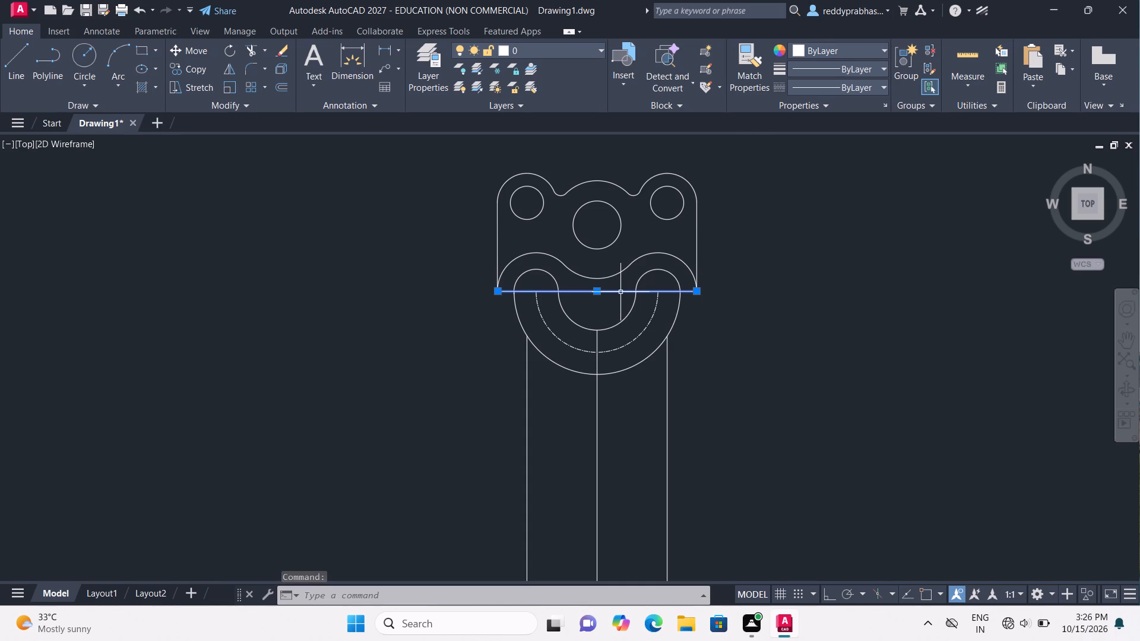
type("off")
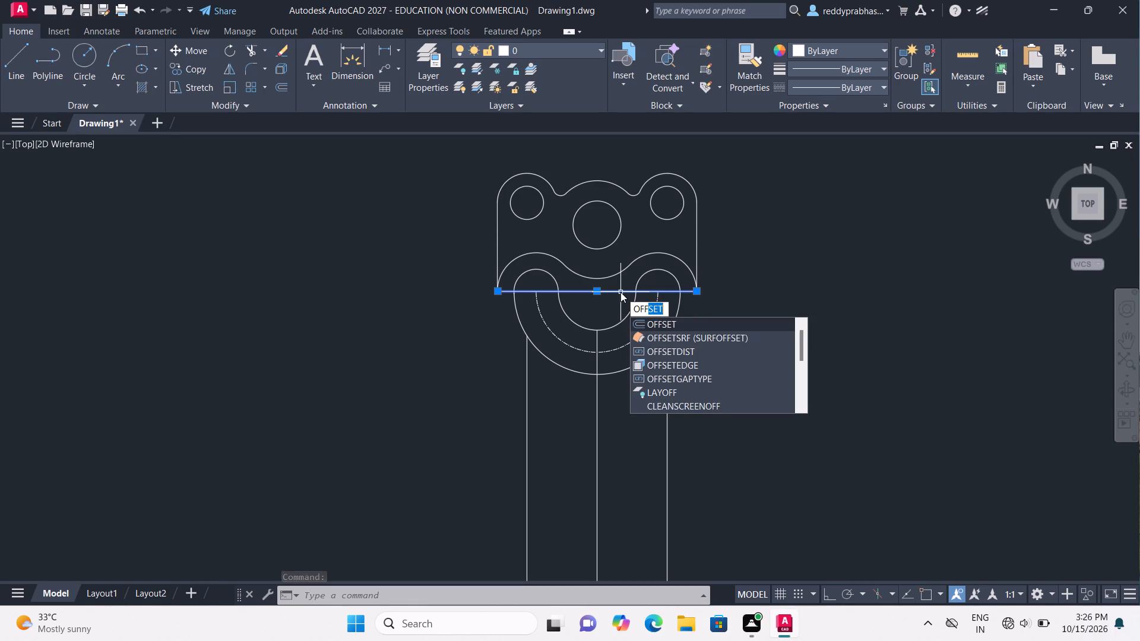
left_click(700, 326)
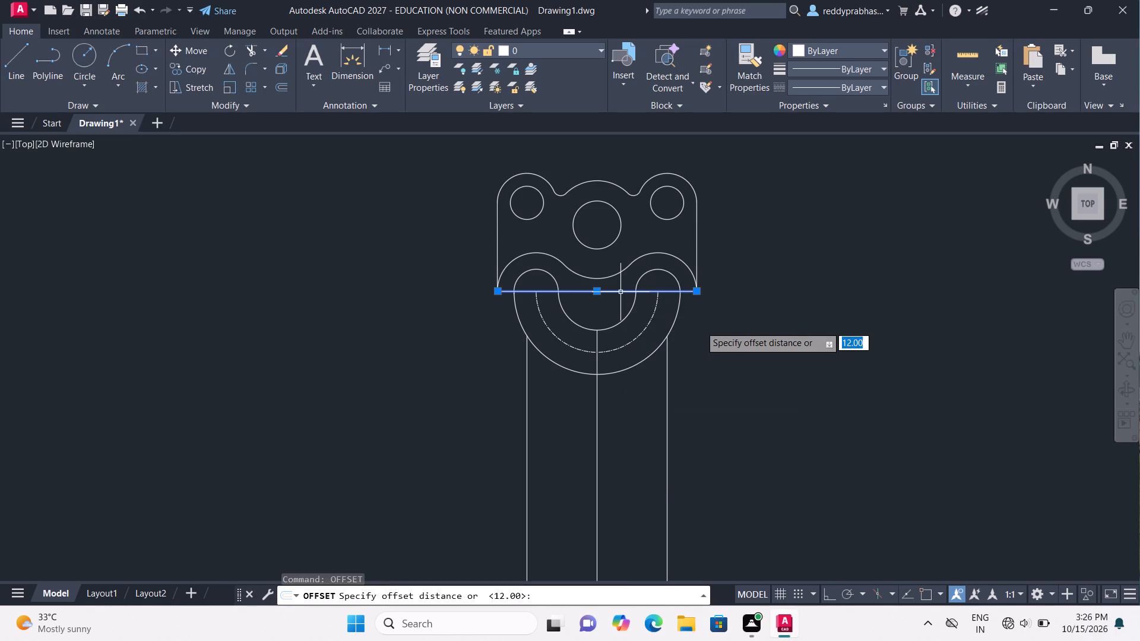
type("73")
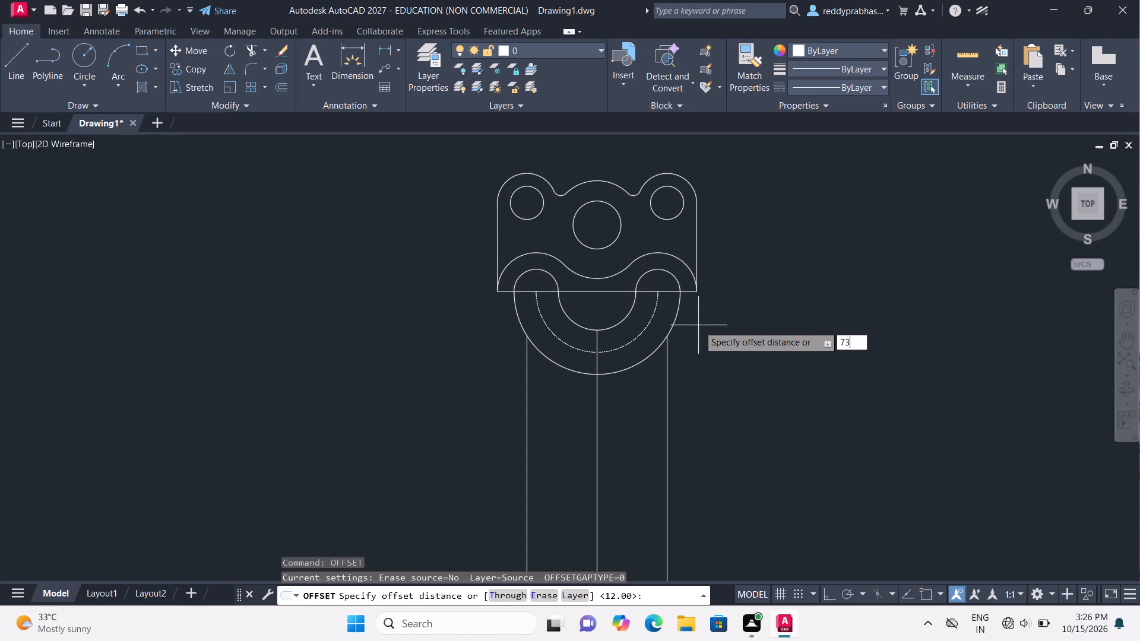
key("Return")
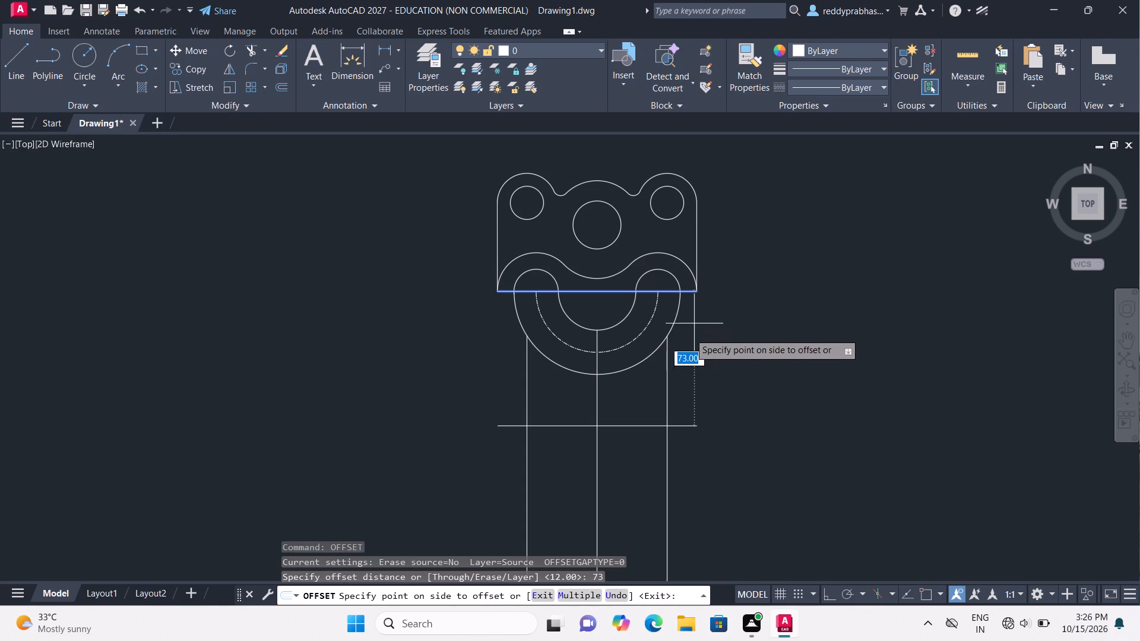
left_click(697, 366)
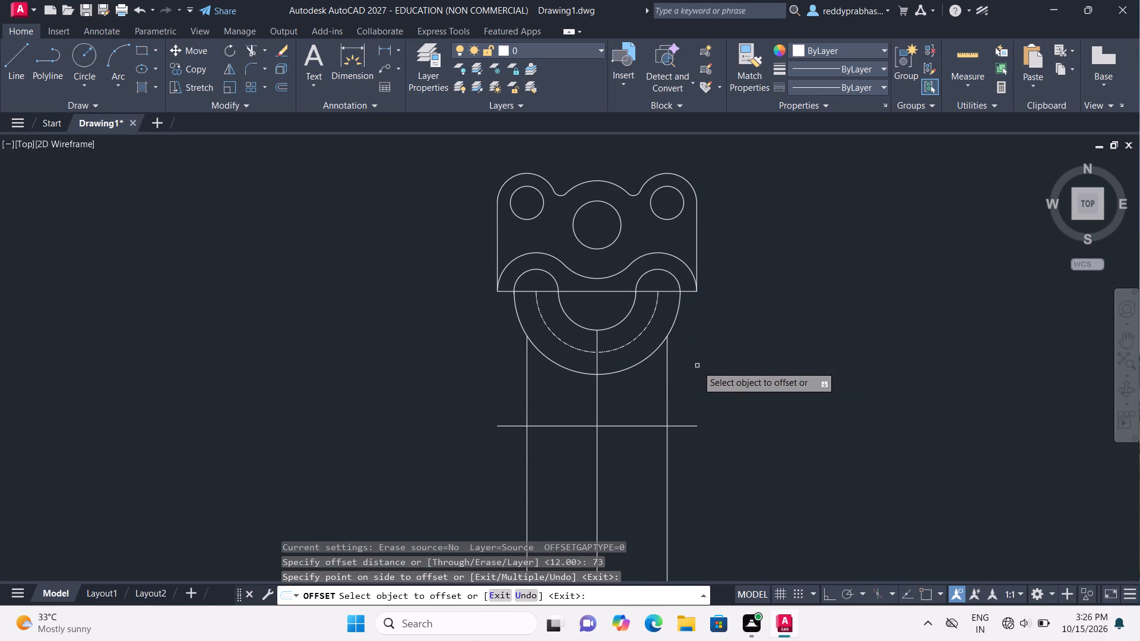
key("Escape")
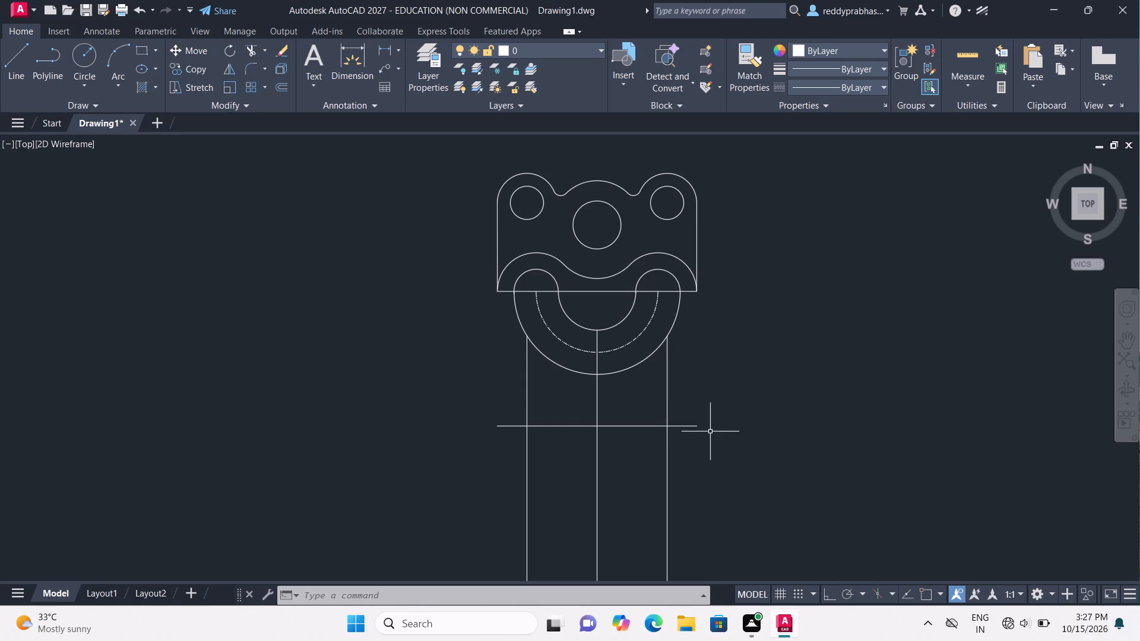
Turn on Ortho mode for drawing a line.
type("li")
scroll(710, 431, "up", 3)
left_click(734, 474)
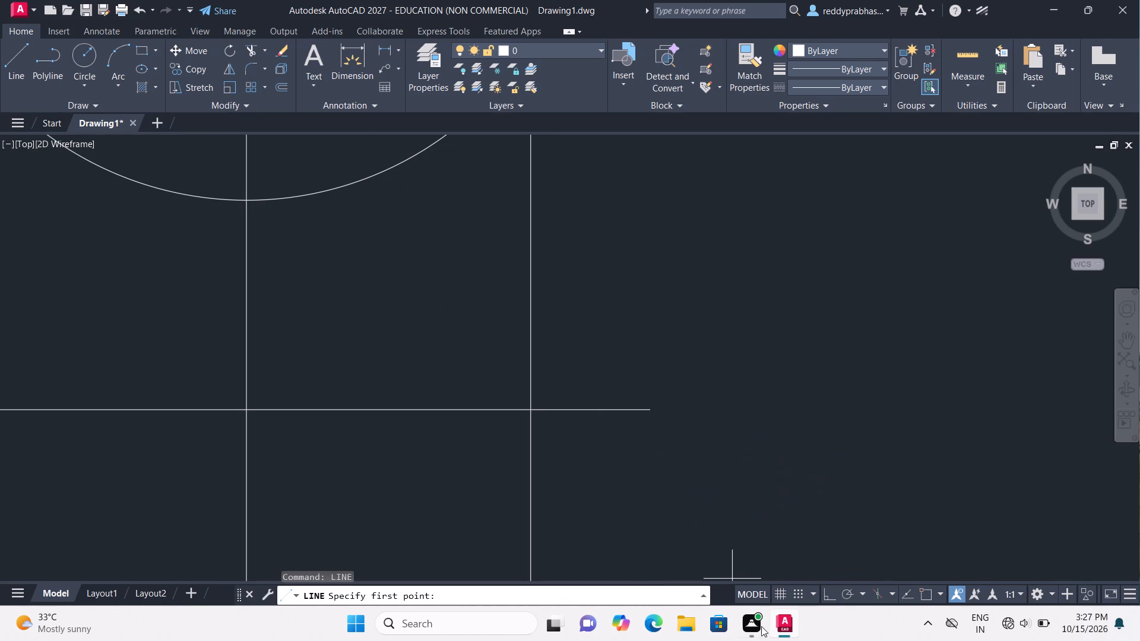
left_click(827, 598)
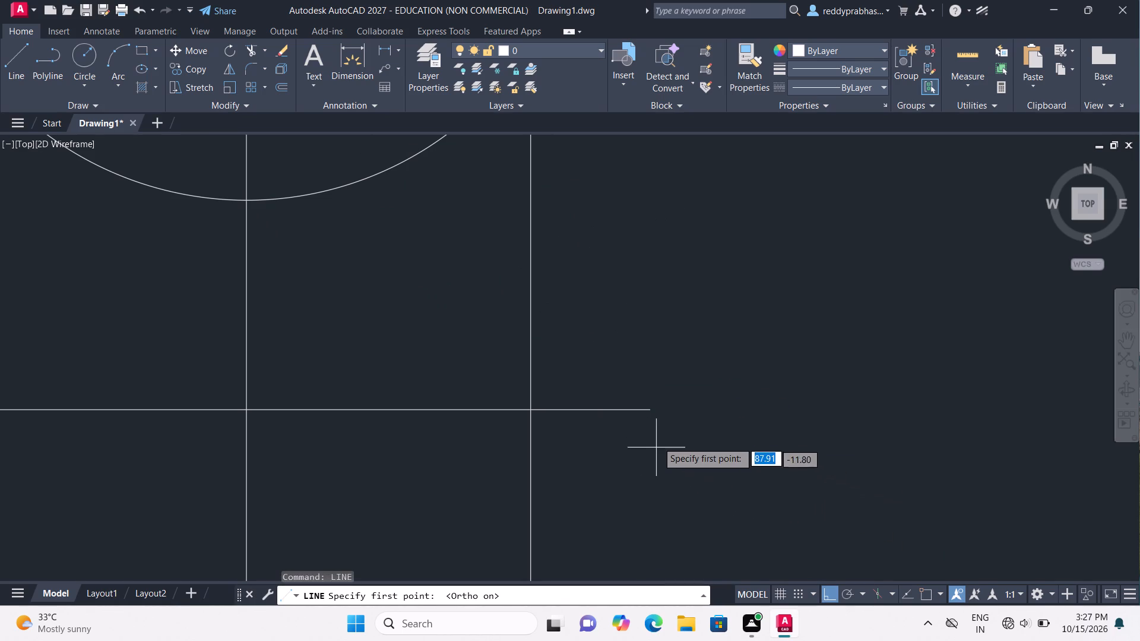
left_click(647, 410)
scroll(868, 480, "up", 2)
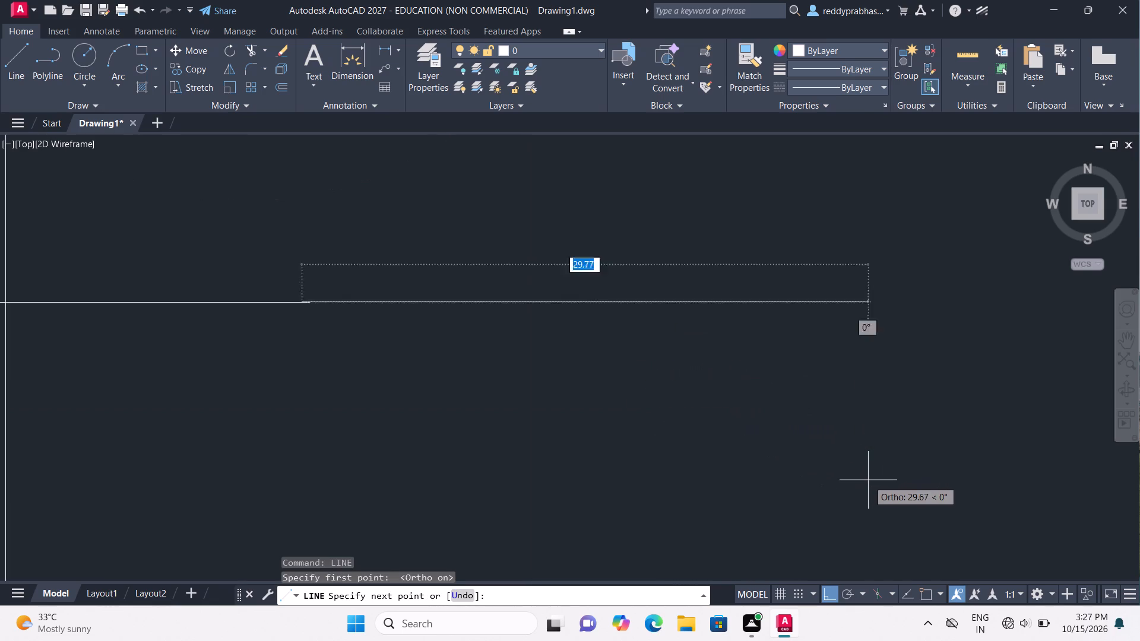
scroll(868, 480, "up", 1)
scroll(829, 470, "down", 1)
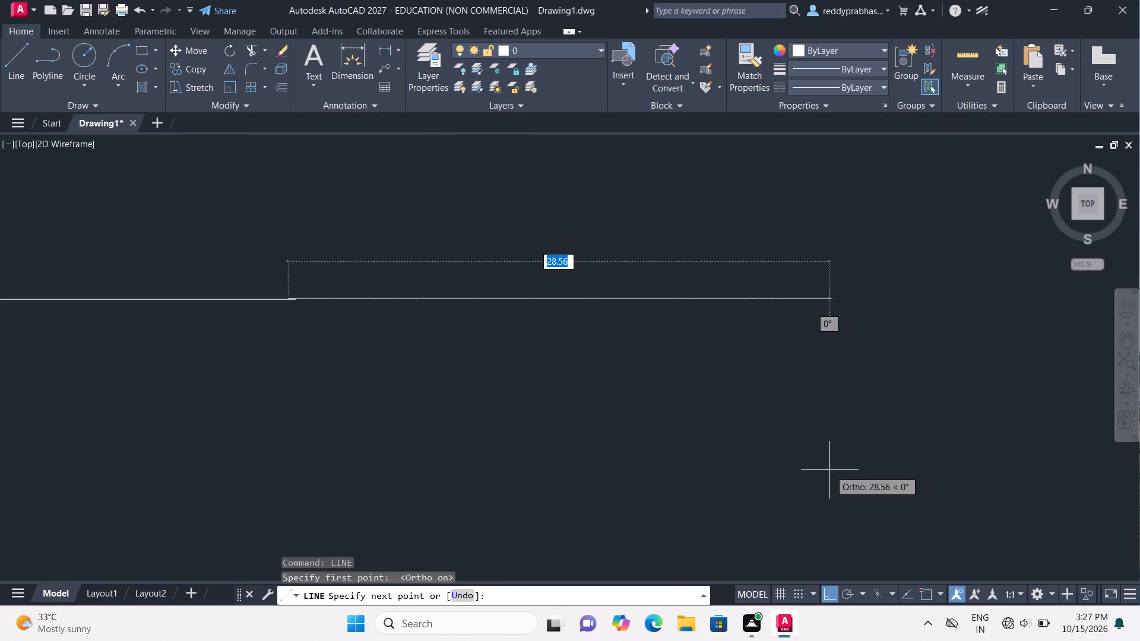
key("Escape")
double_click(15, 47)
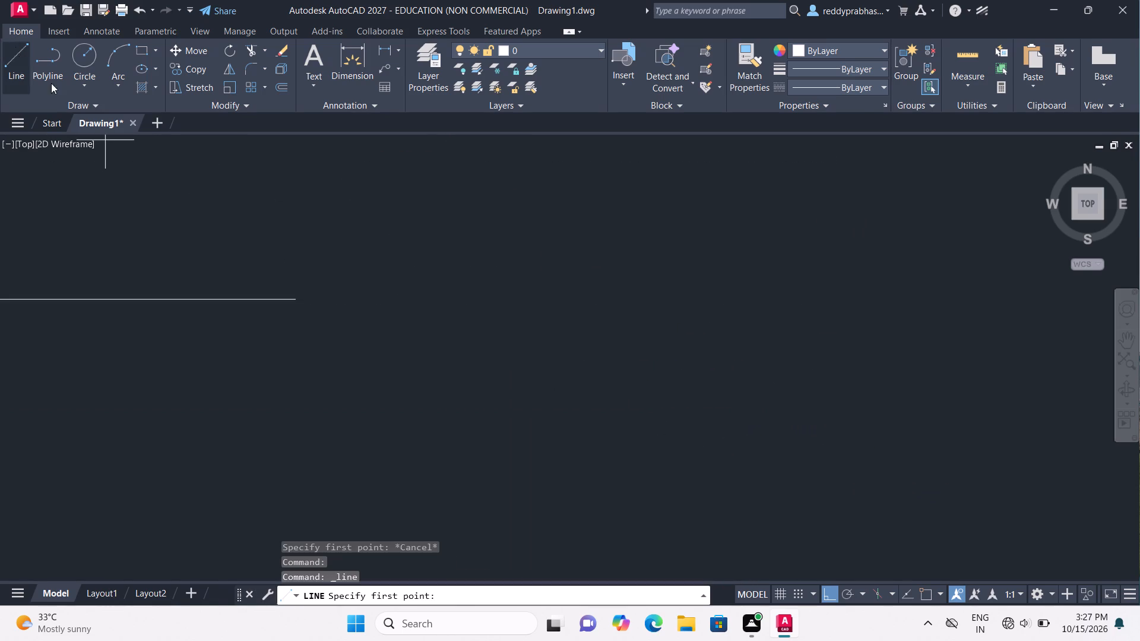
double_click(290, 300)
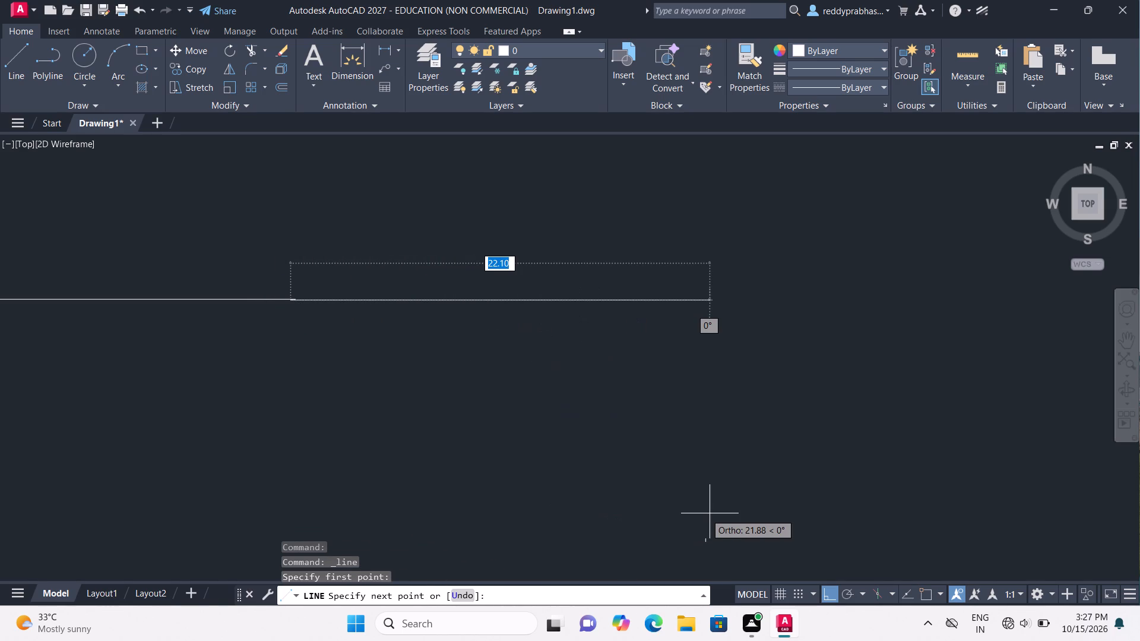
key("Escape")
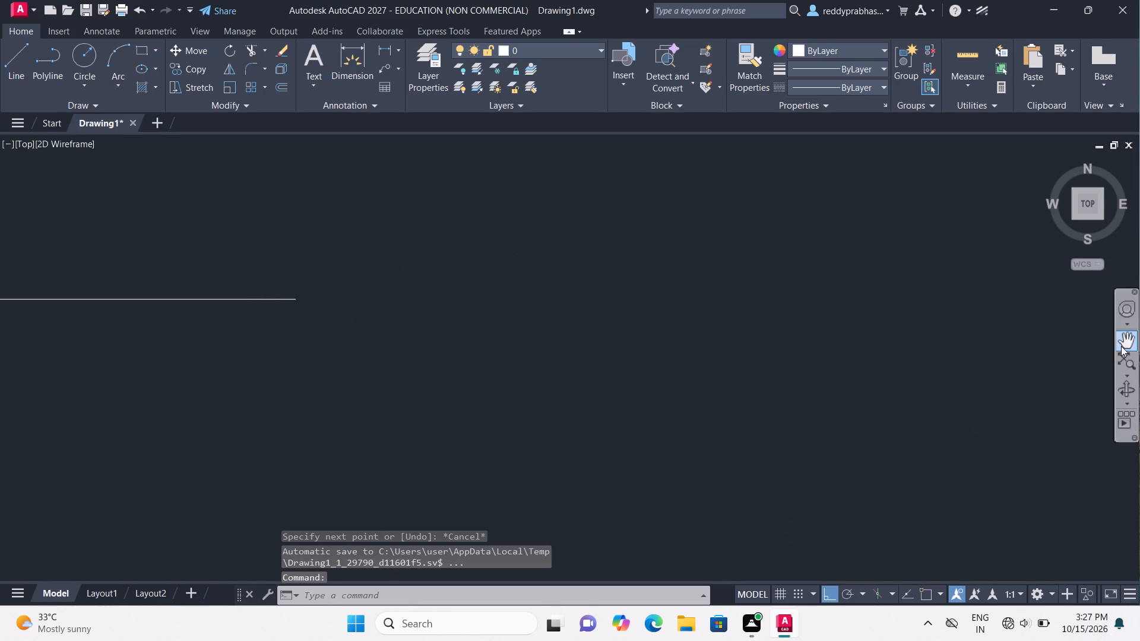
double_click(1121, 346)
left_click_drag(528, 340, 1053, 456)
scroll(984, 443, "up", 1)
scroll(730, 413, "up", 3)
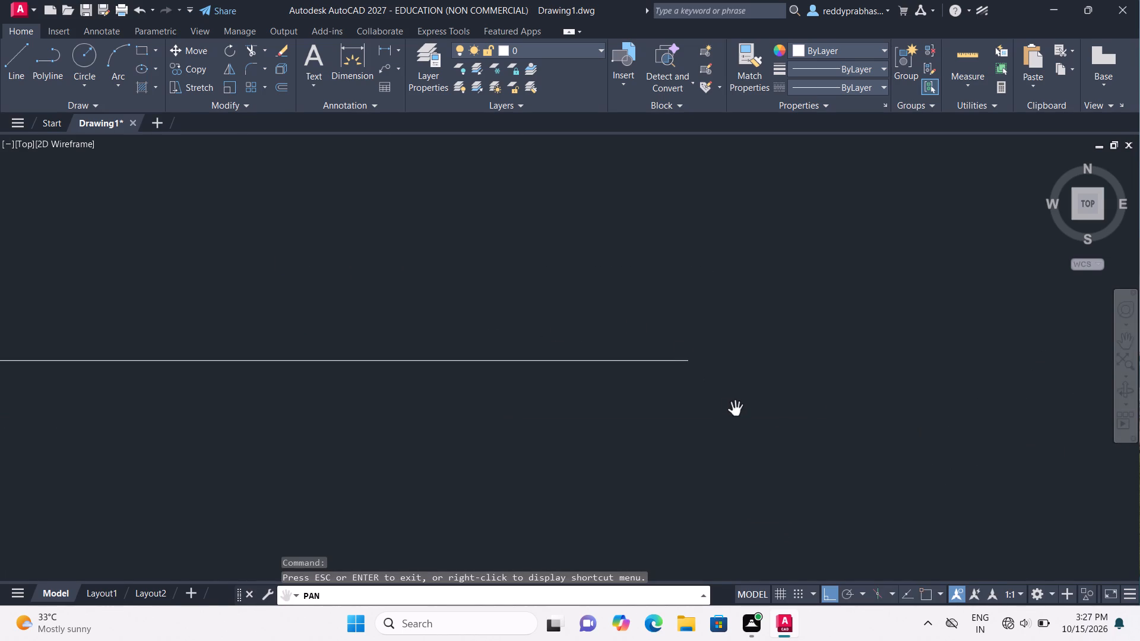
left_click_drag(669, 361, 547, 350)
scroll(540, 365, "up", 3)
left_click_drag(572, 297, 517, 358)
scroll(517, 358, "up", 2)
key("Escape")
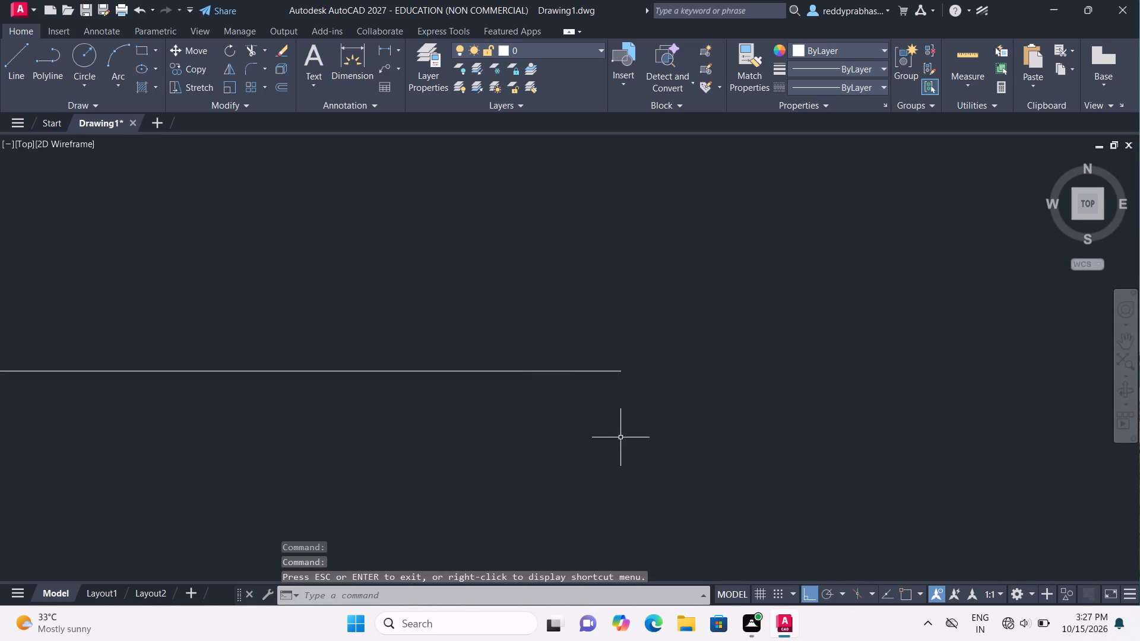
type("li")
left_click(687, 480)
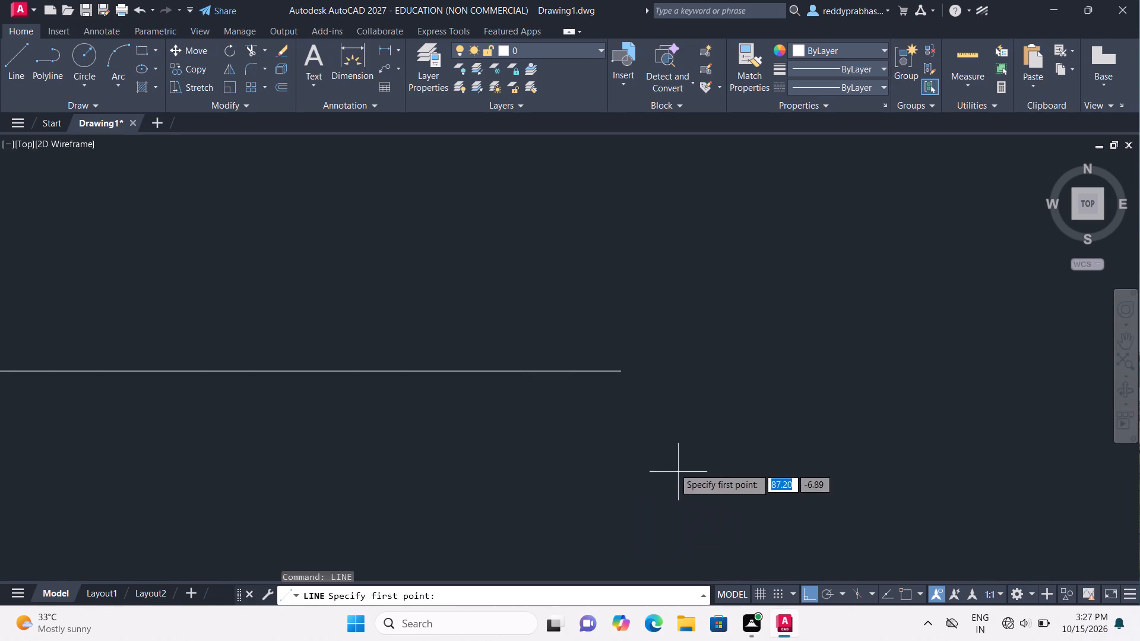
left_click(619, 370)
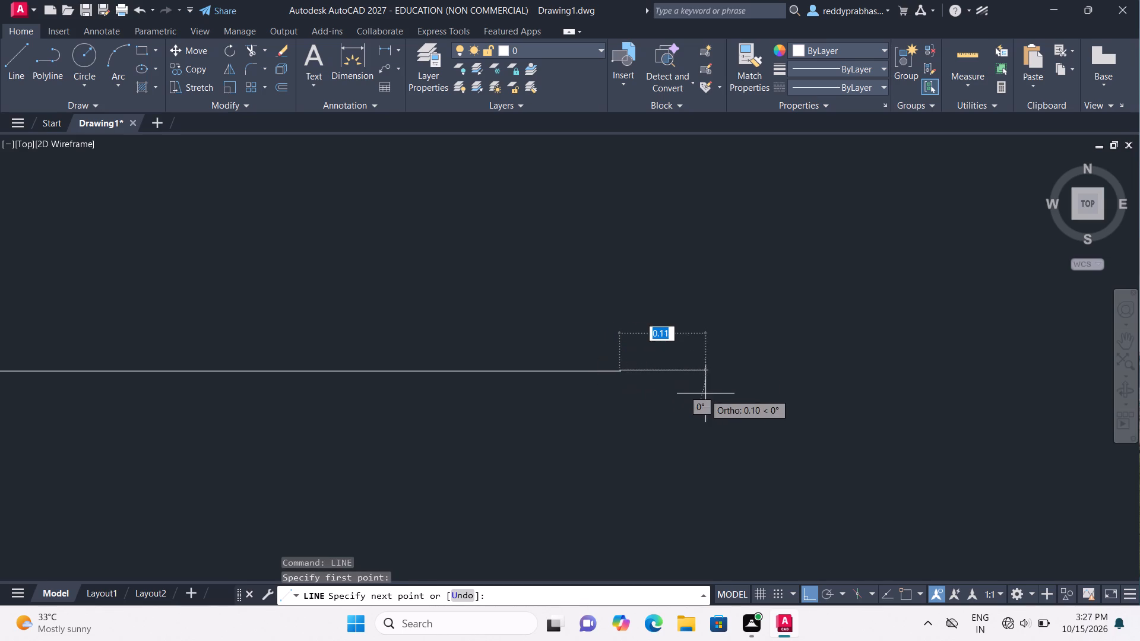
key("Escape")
Draw overlapping horizontal lines along the lower offset line, first about 137 mm leftward from its right end, extending it past both sides of the part.
type("li")
left_click(674, 430)
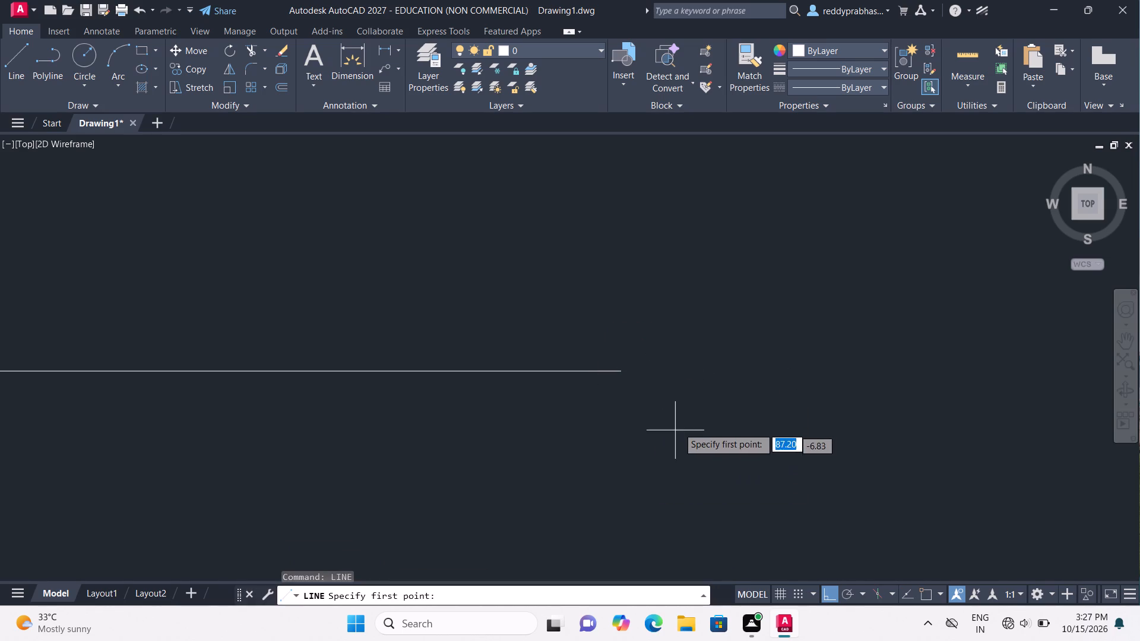
double_click(618, 372)
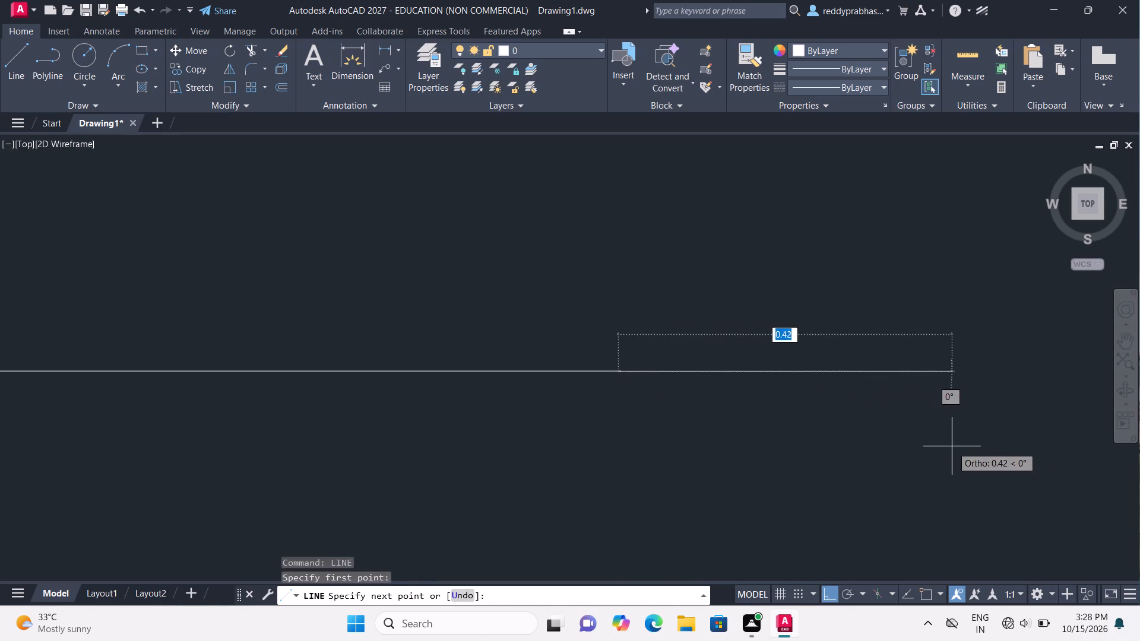
scroll(1092, 456, "down", 5)
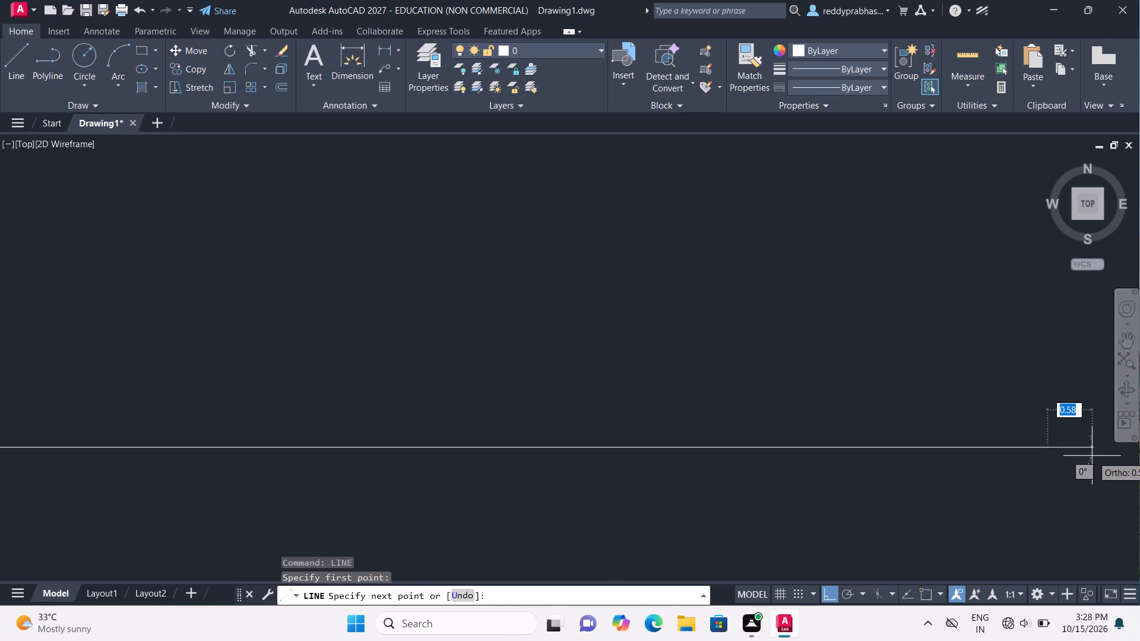
scroll(1092, 456, "down", 7)
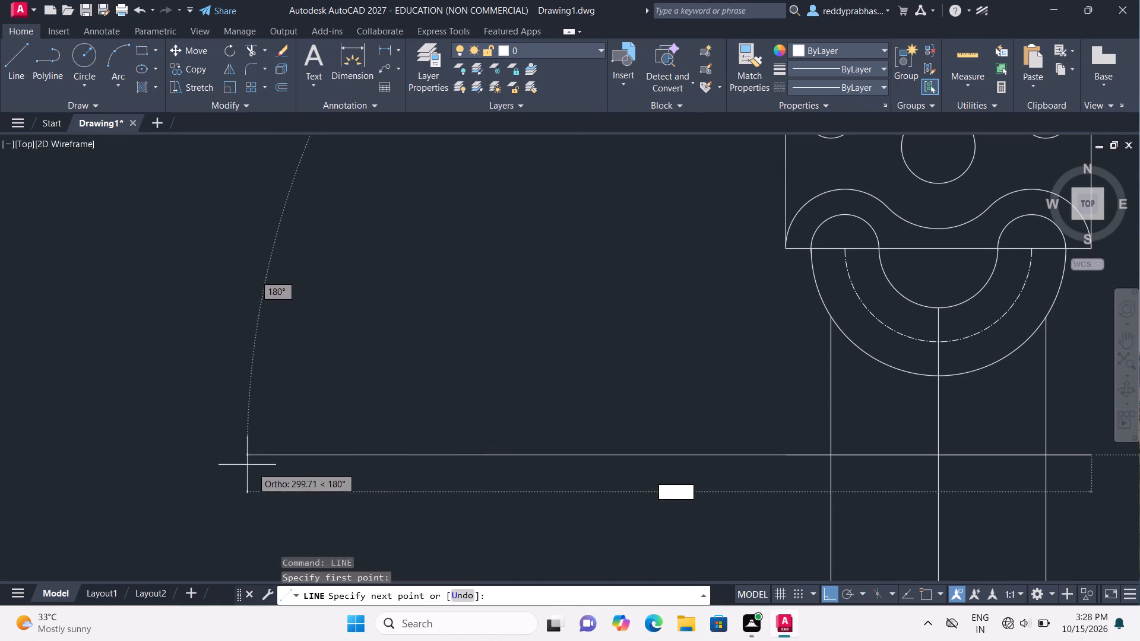
left_click(704, 522)
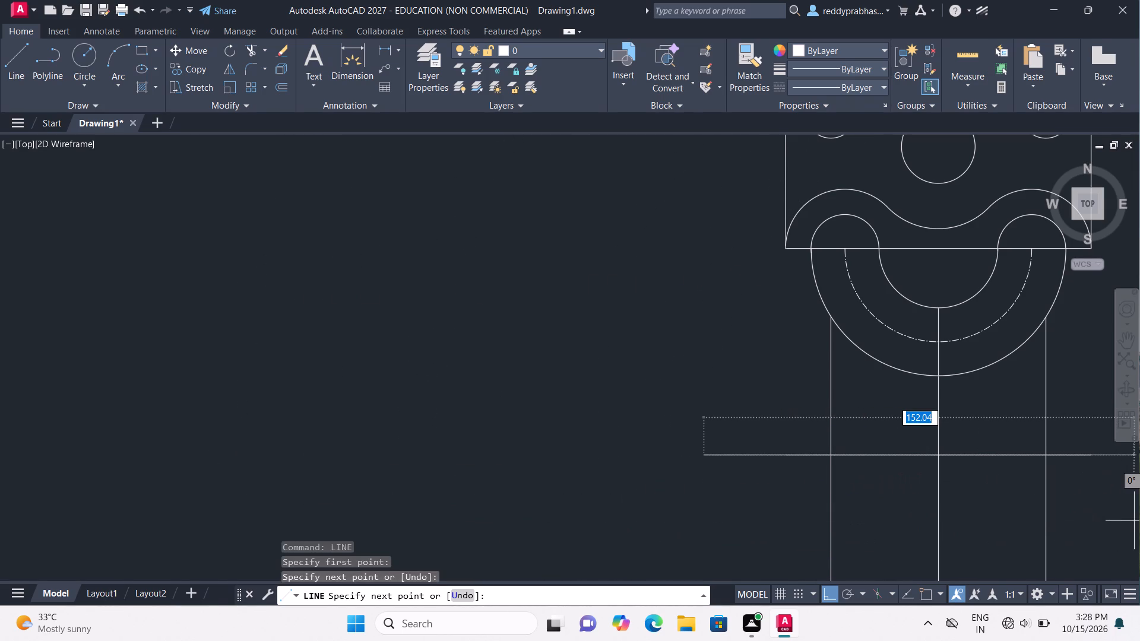
left_click(1123, 335)
left_click_drag(1025, 379, 601, 347)
left_click_drag(579, 348, 568, 348)
left_click(568, 348)
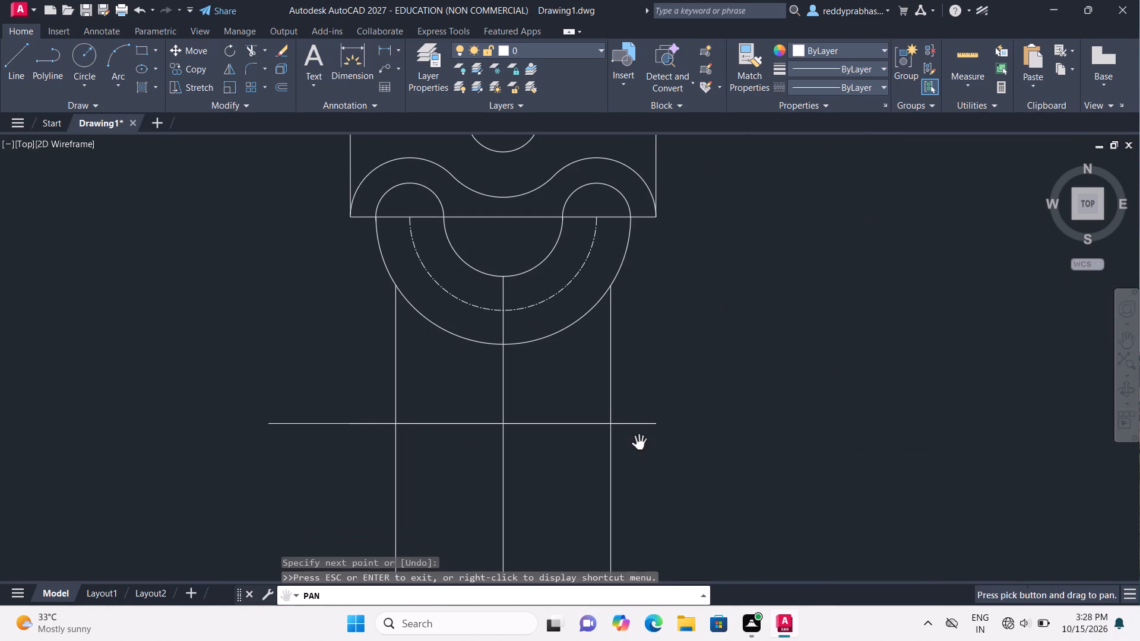
key("Escape")
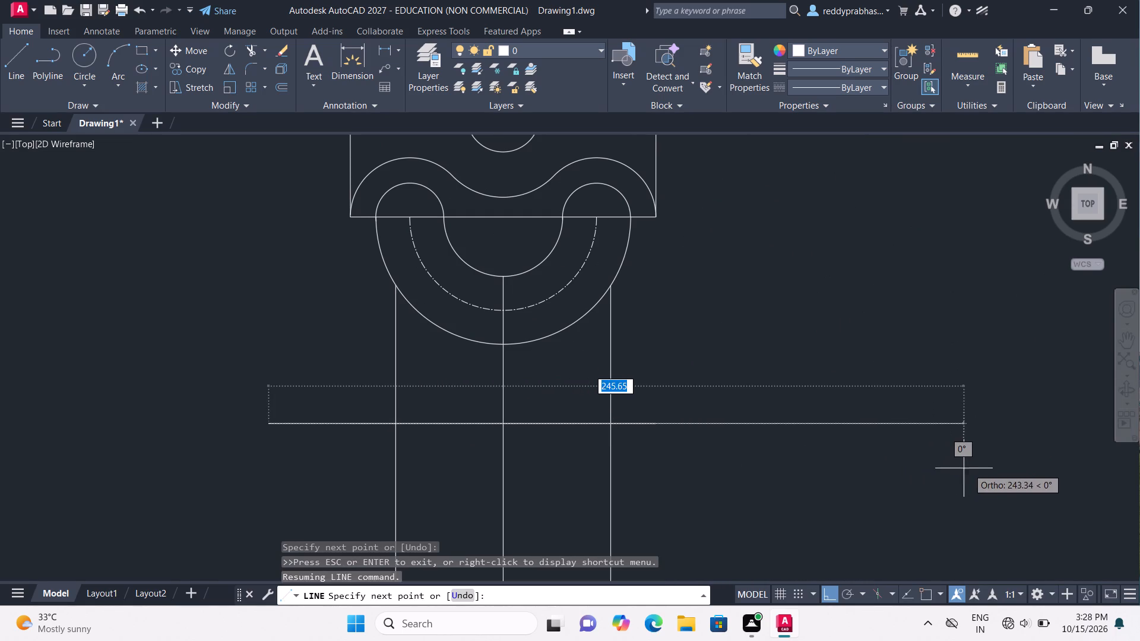
left_click(976, 469)
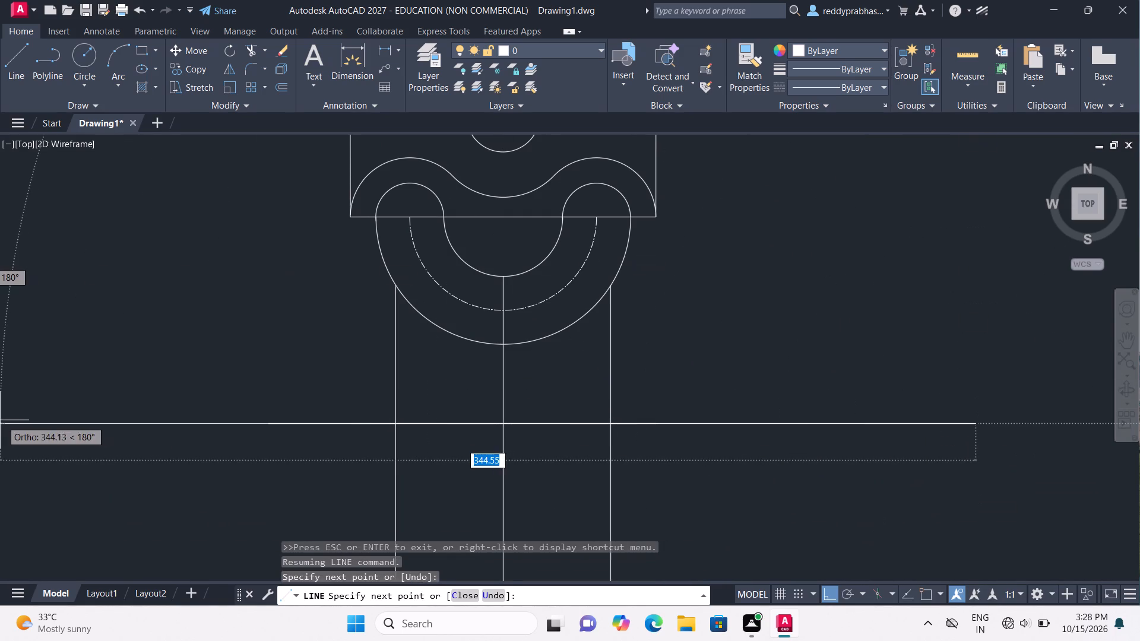
left_click(132, 445)
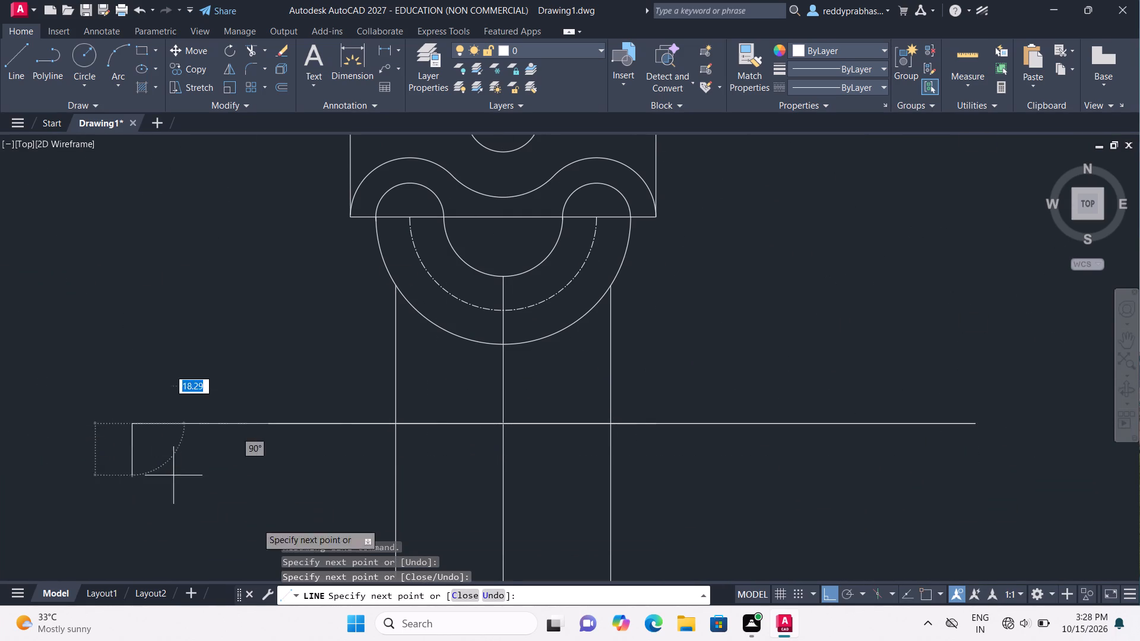
key("Escape")
Offset the vertical centre line 34 mm to the left.
scroll(278, 533, "up", 3)
scroll(405, 382, "down", 1)
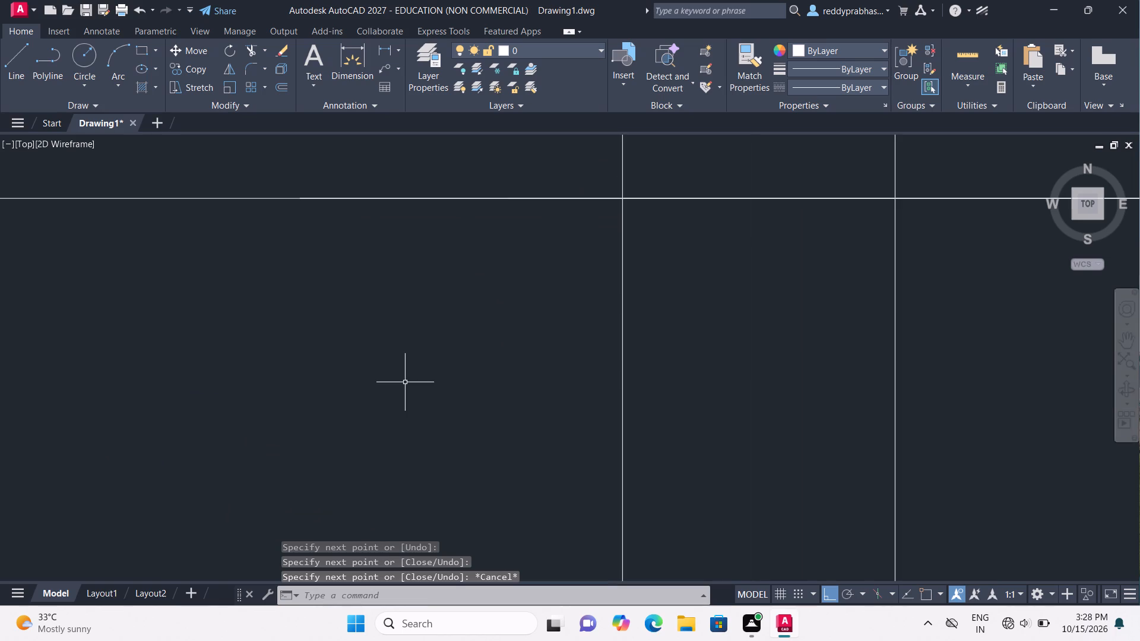
scroll(405, 382, "down", 4)
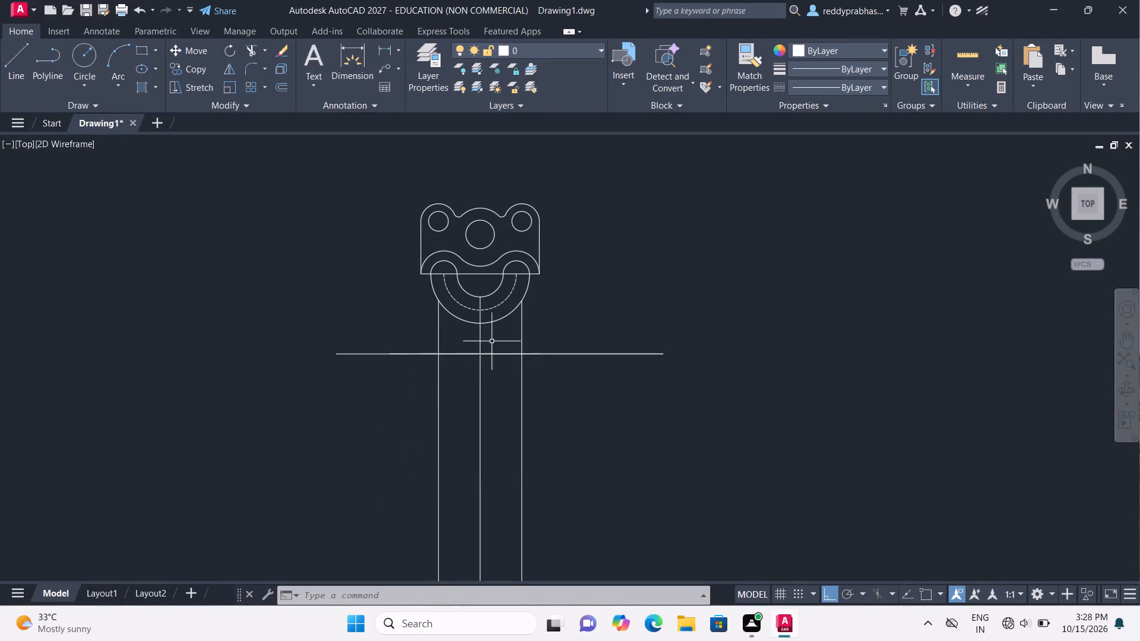
scroll(418, 430, "up", 2)
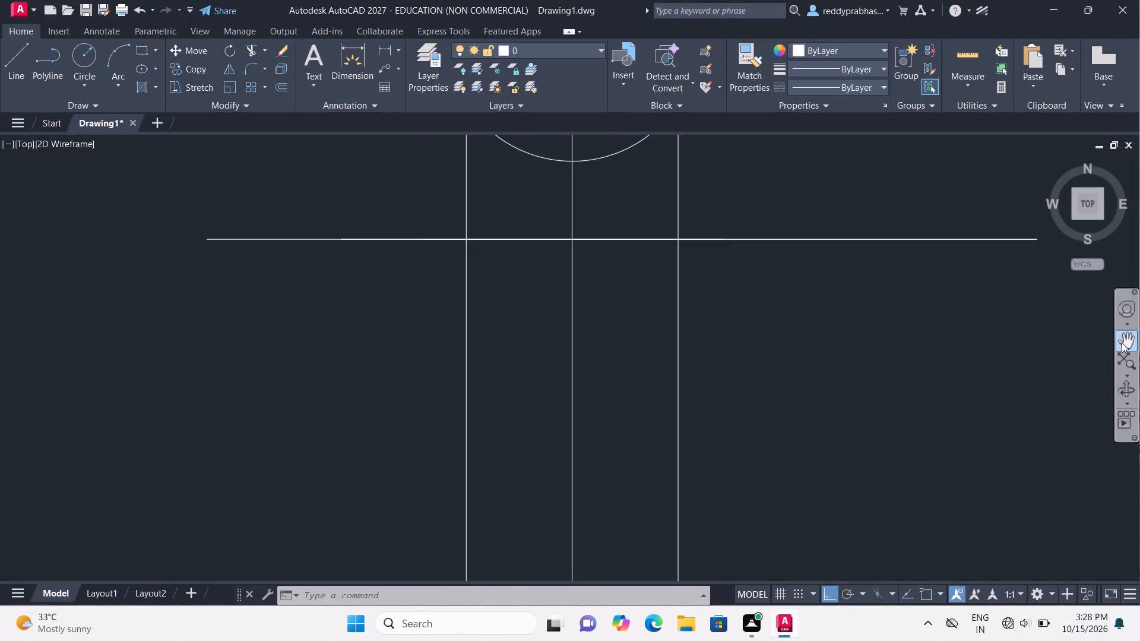
left_click(1122, 342)
left_click_drag(552, 341, 531, 405)
left_click_drag(530, 411, 524, 526)
left_click(524, 526)
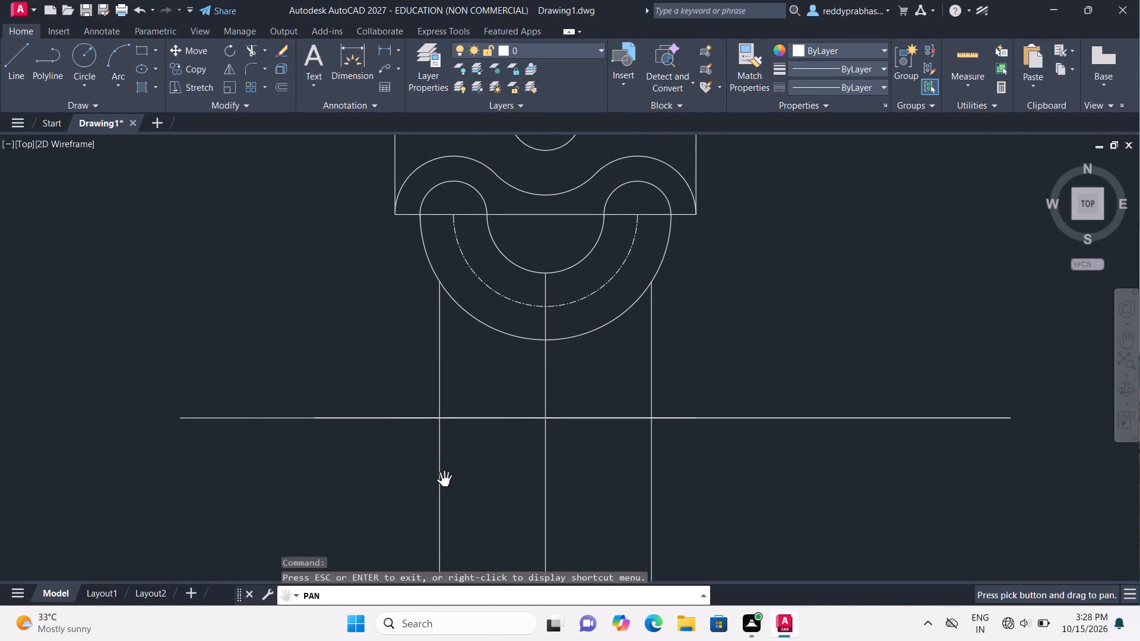
key("Escape")
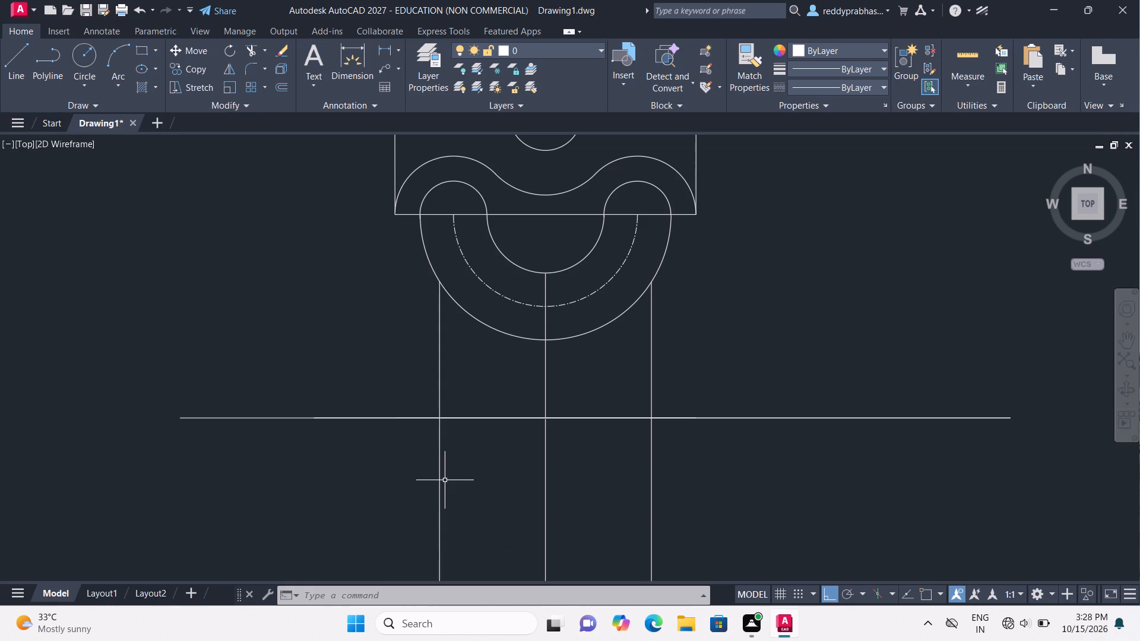
type("off")
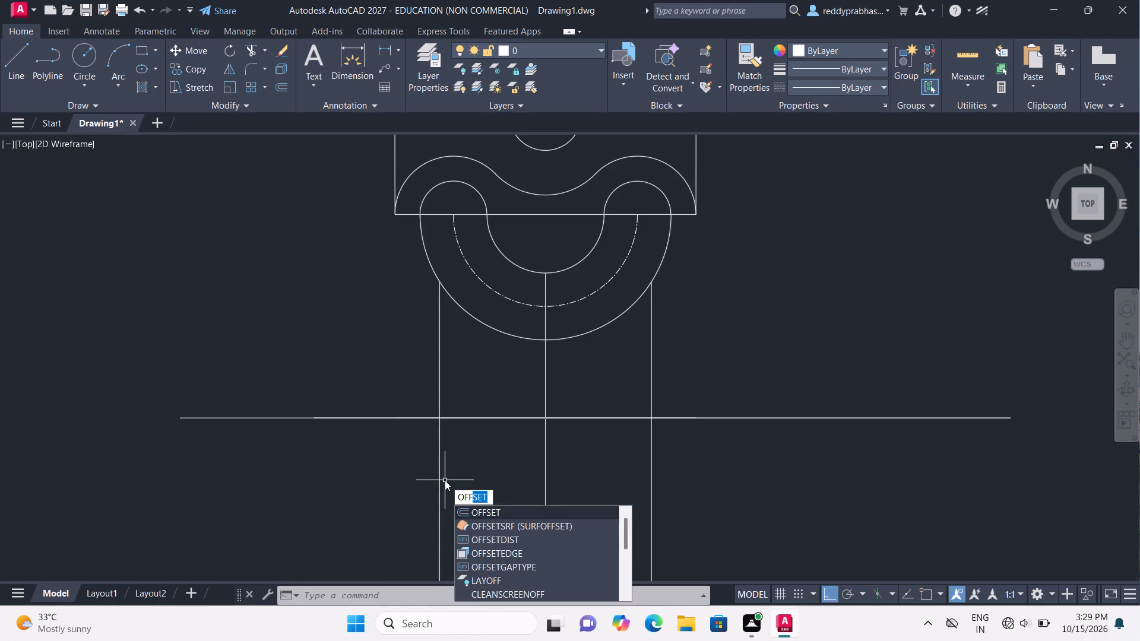
left_click(464, 509)
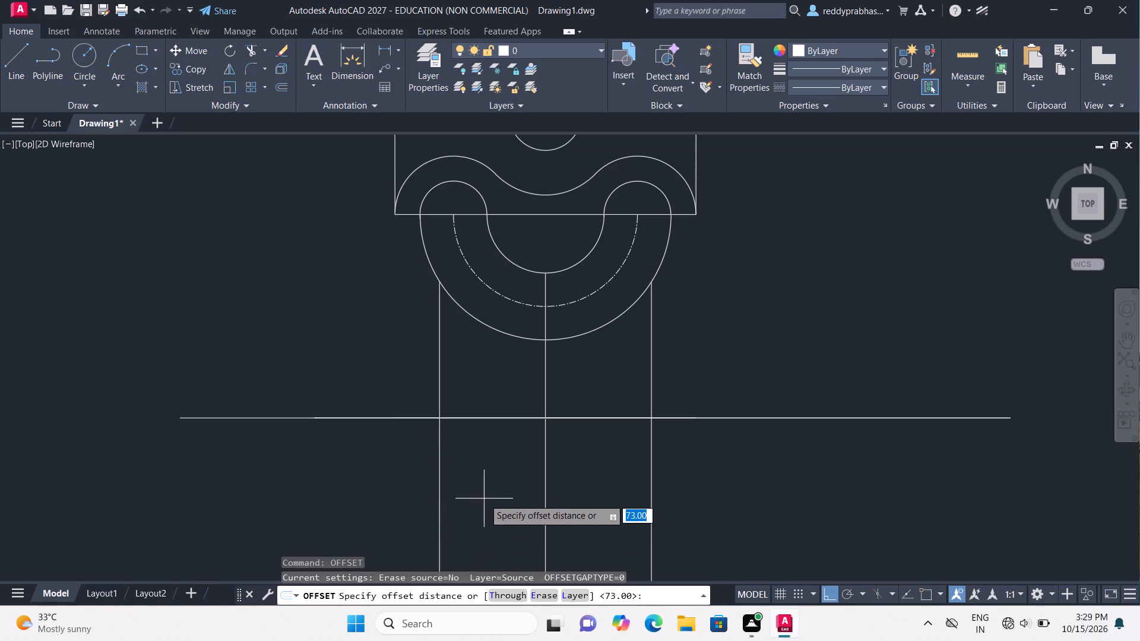
type("34")
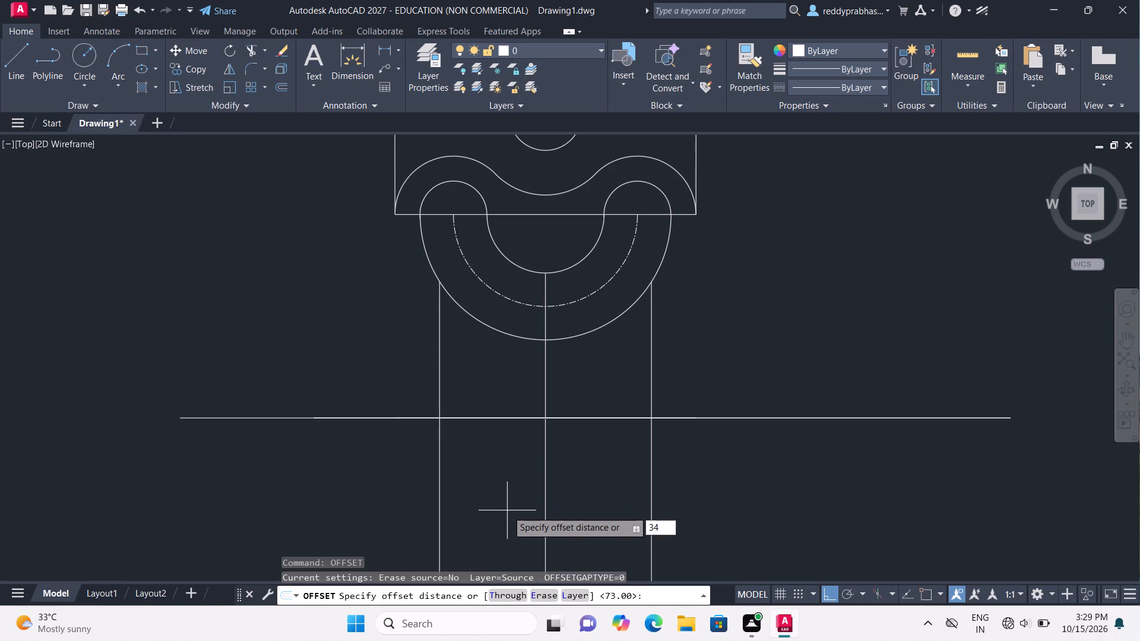
key("Return")
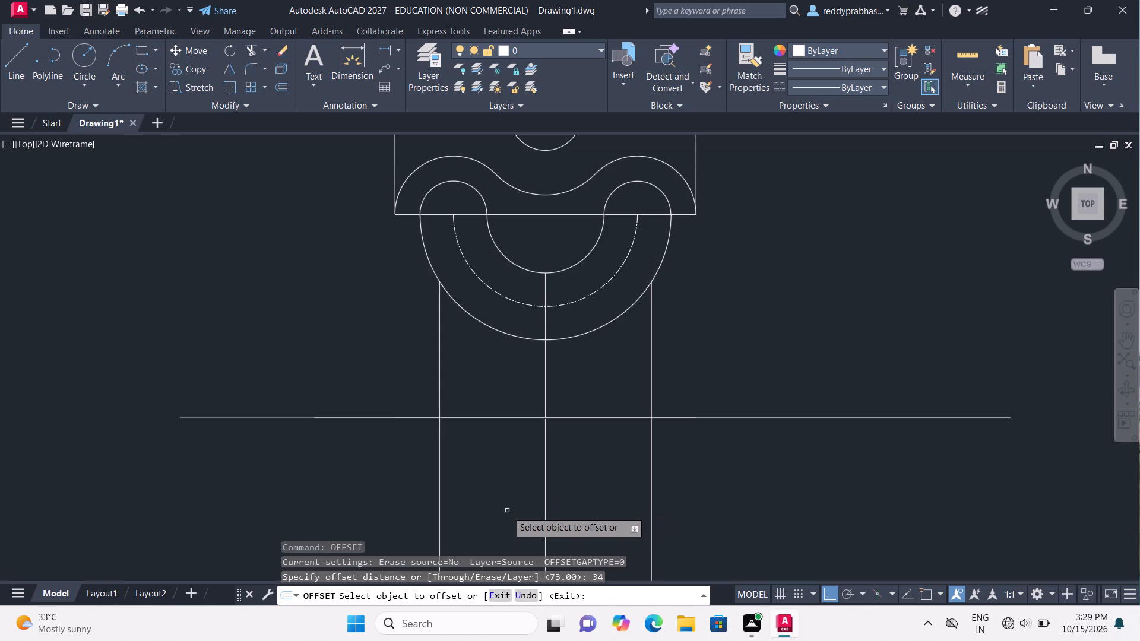
left_click(544, 471)
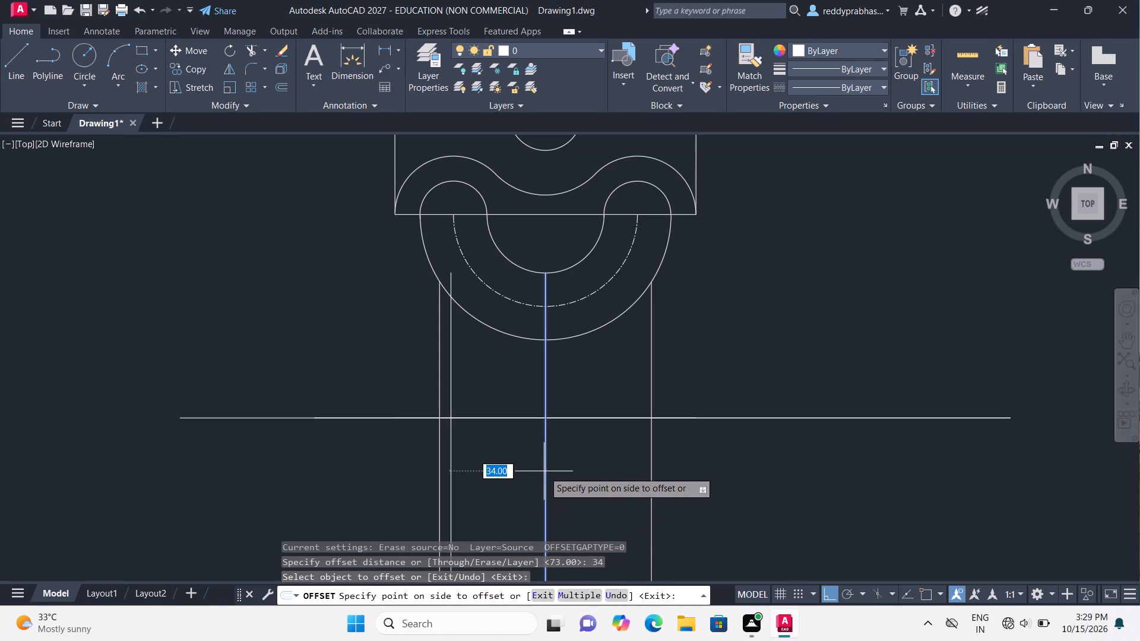
double_click(544, 471)
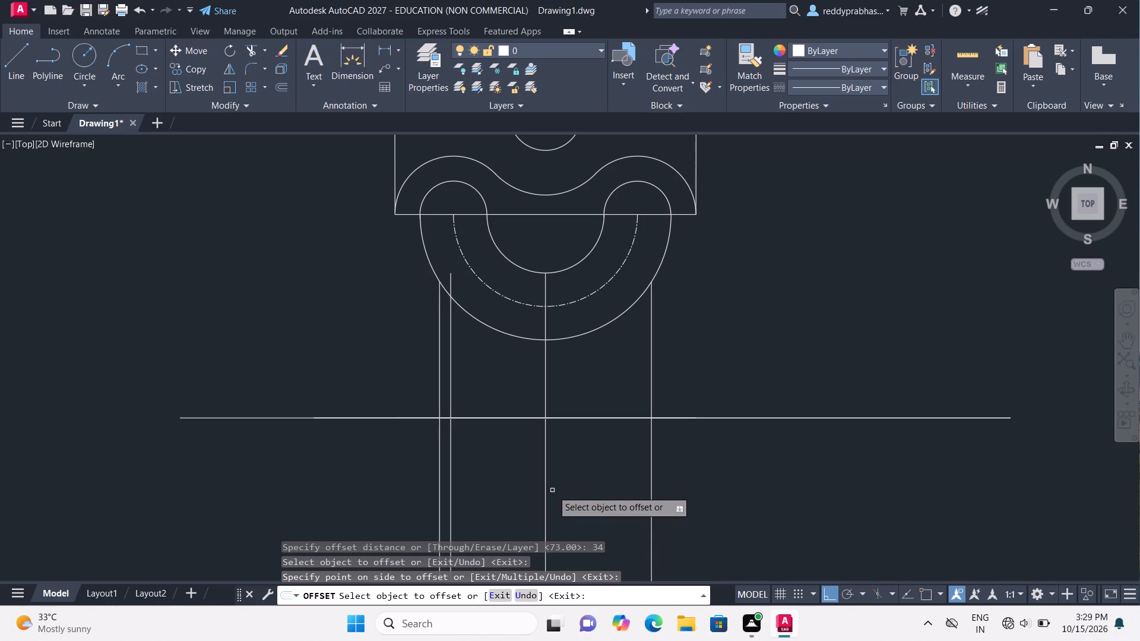
key("Escape")
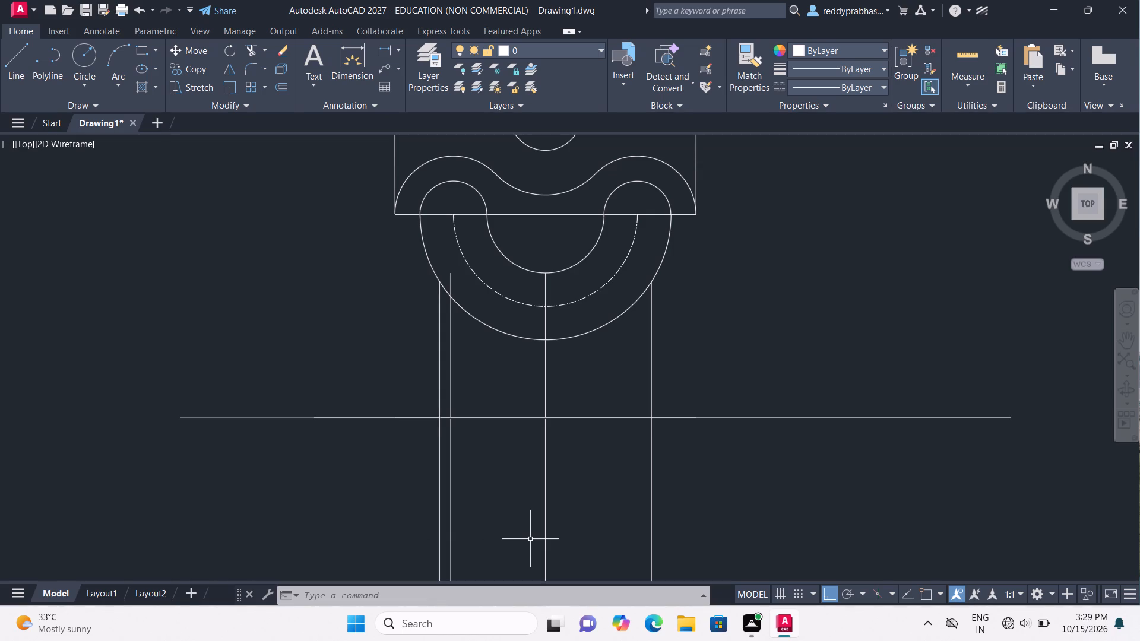
Trim away the outermost left vertical line below the slot, both above and below the lower horizontal line.
type("tr")
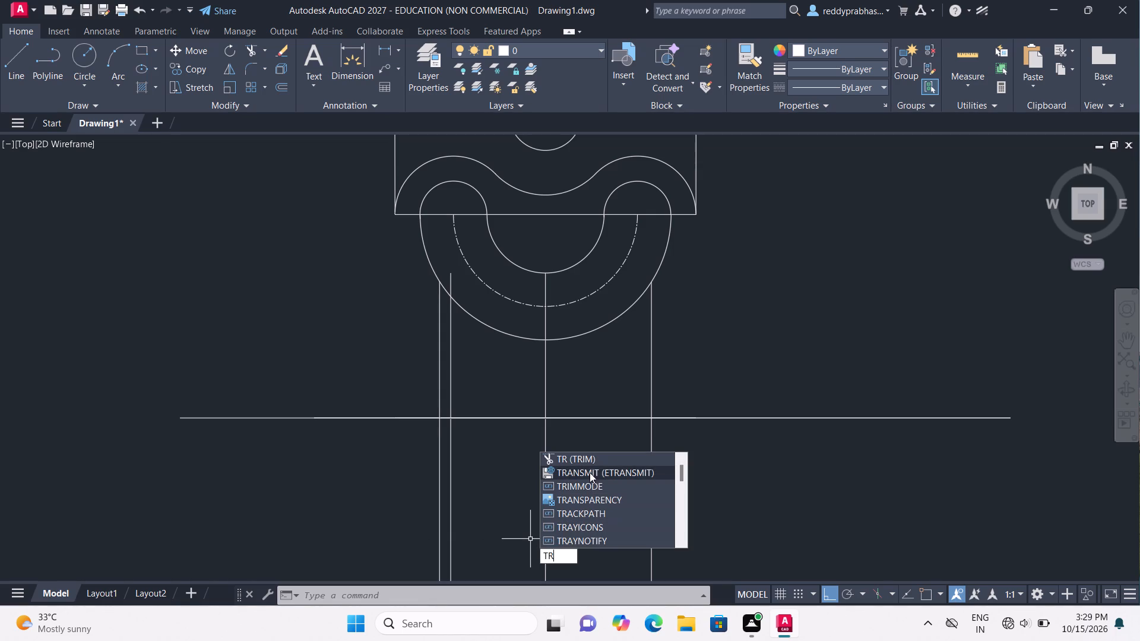
left_click(598, 451)
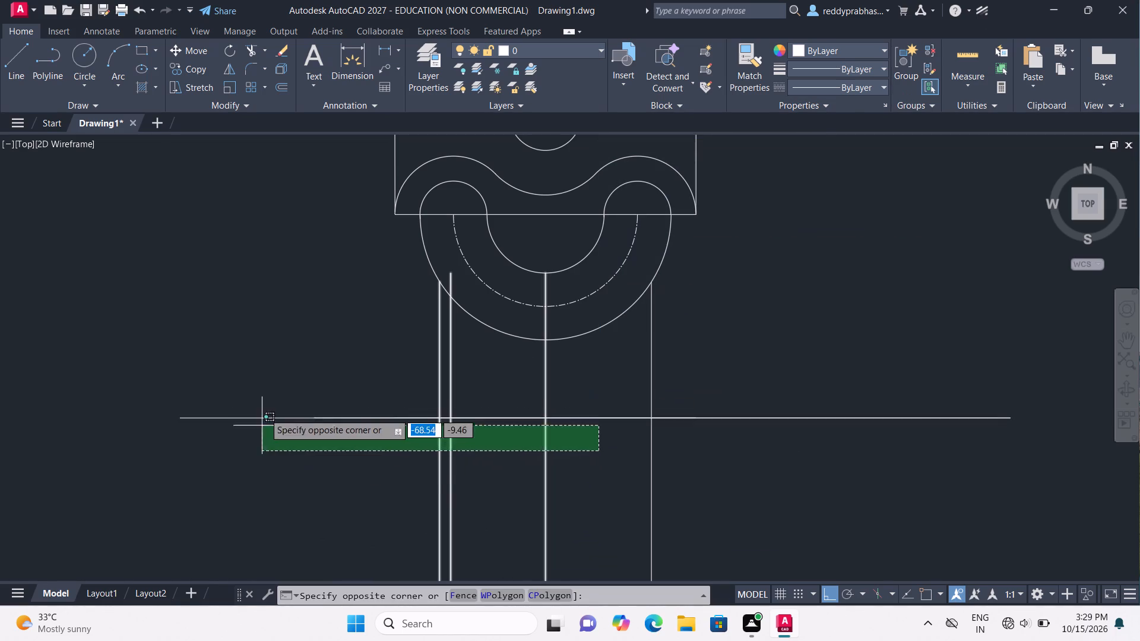
key("Escape")
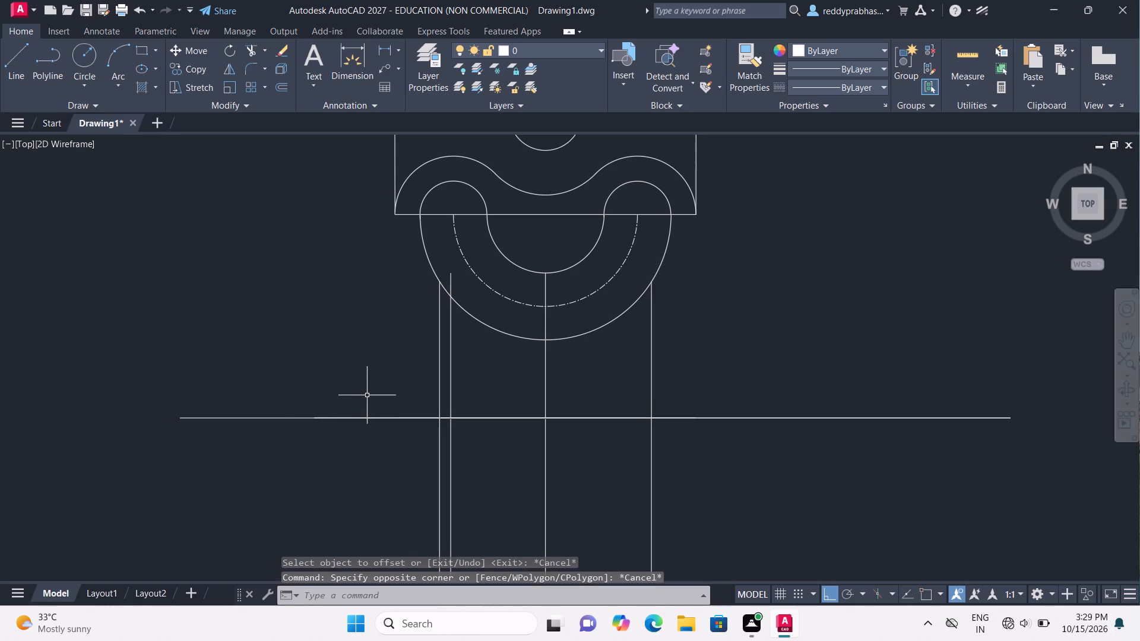
key("t")
key("r")
left_click(400, 431)
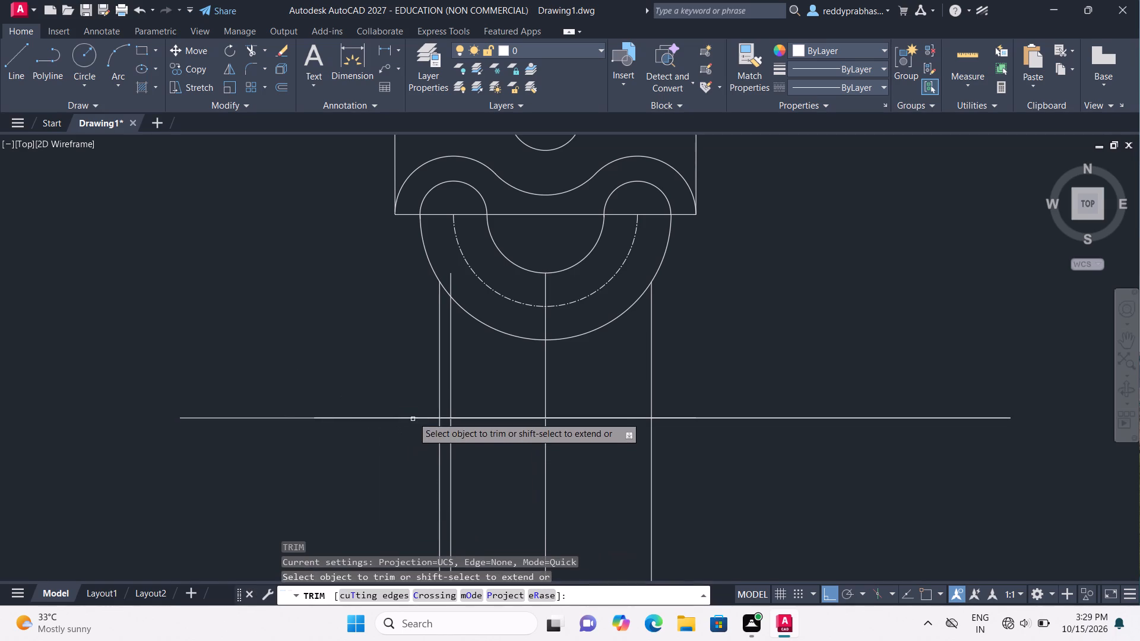
left_click(439, 398)
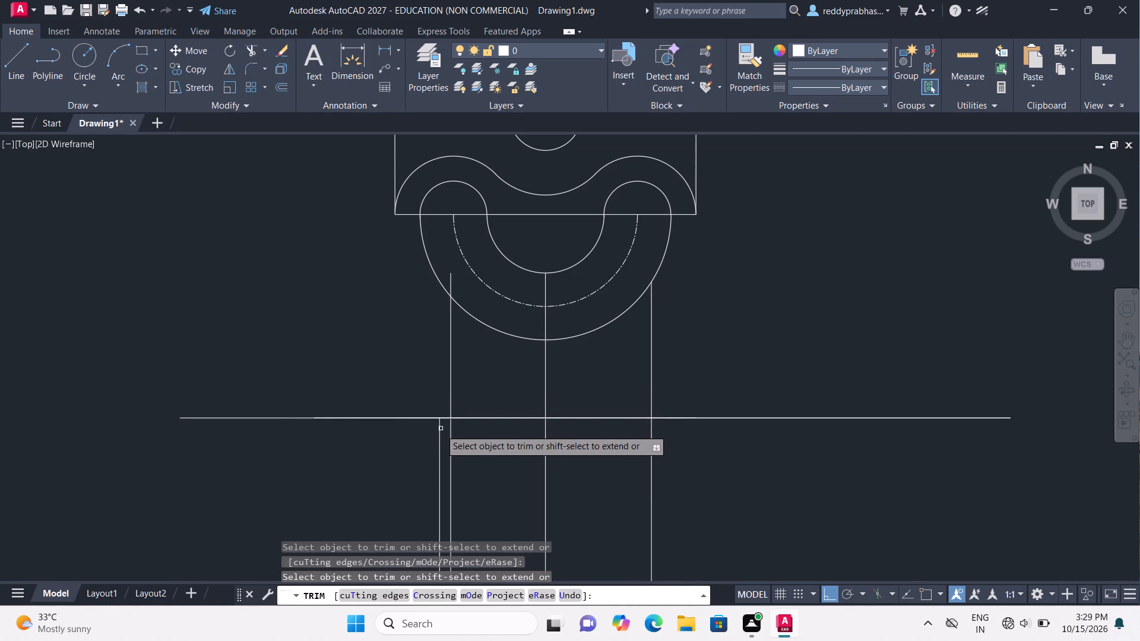
left_click(440, 429)
key("Escape")
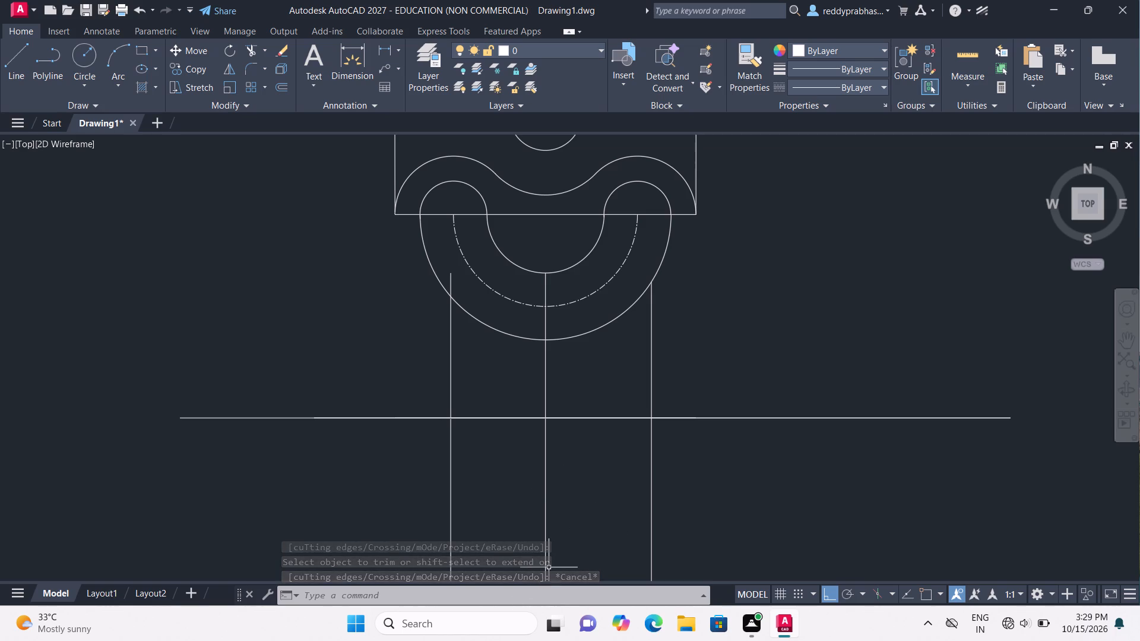
Draw a 40 mm diameter circle centred where the left vertical line crosses the lower horizontal line.
scroll(510, 608, "down", 1)
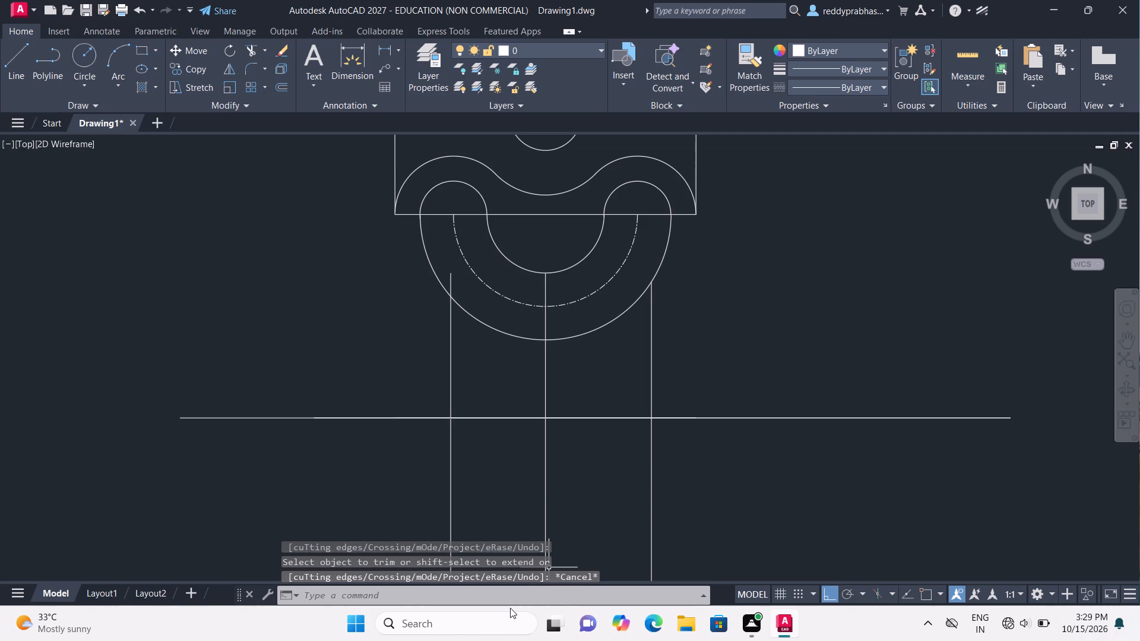
scroll(444, 251, "down", 1)
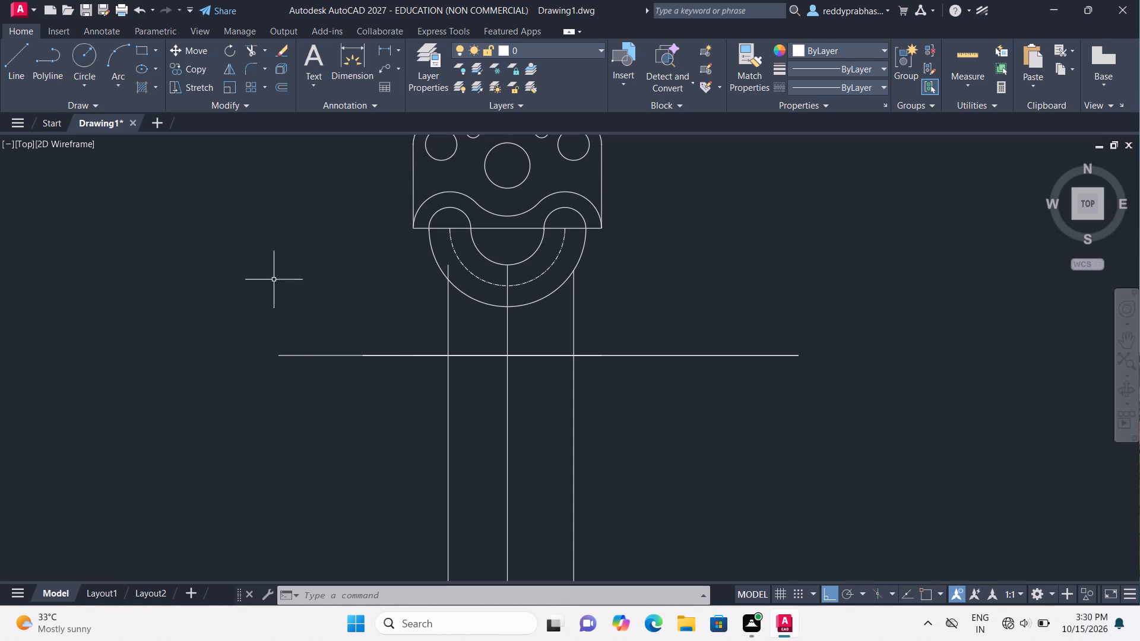
left_click(95, 81)
left_click(90, 134)
scroll(321, 386, "up", 3)
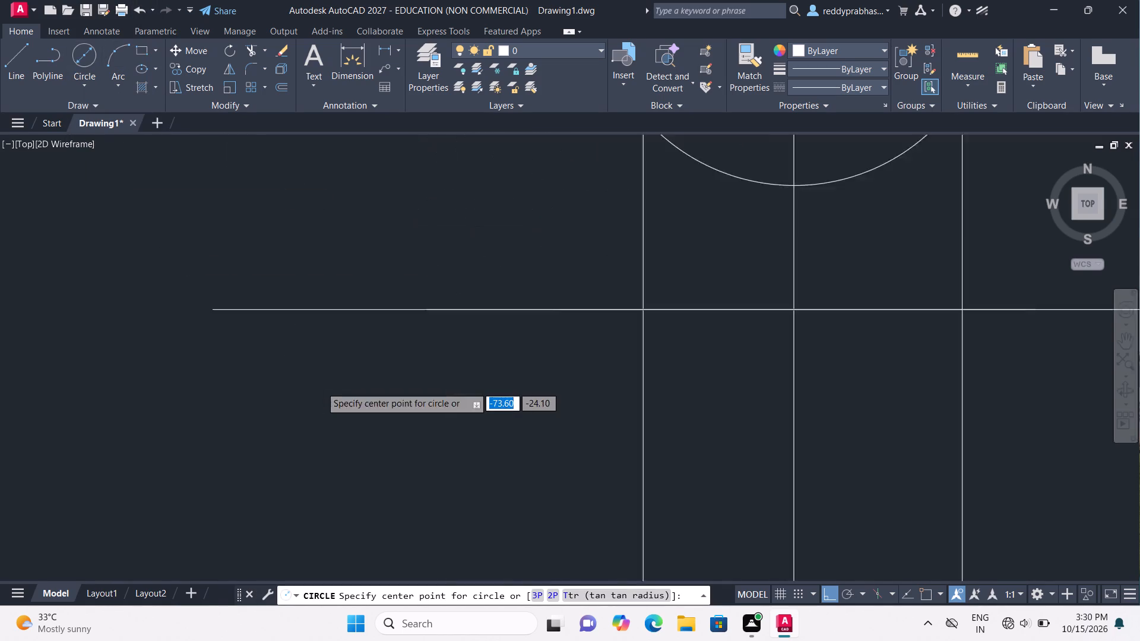
scroll(641, 376, "up", 1)
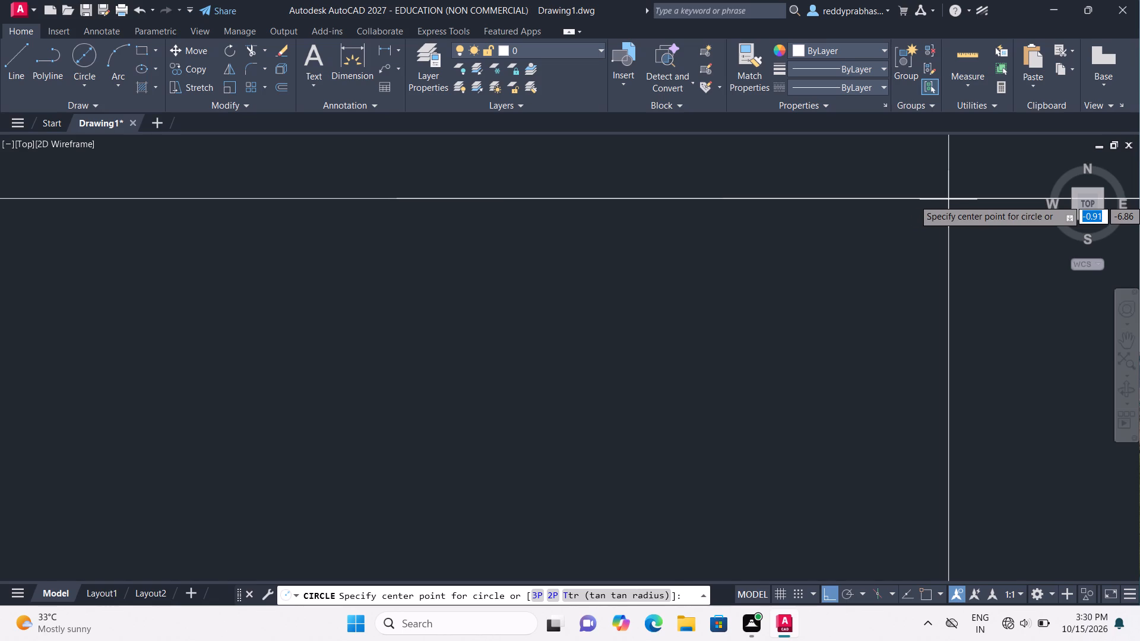
left_click(948, 199)
type("40")
key("Return")
scroll(975, 280, "down", 4)
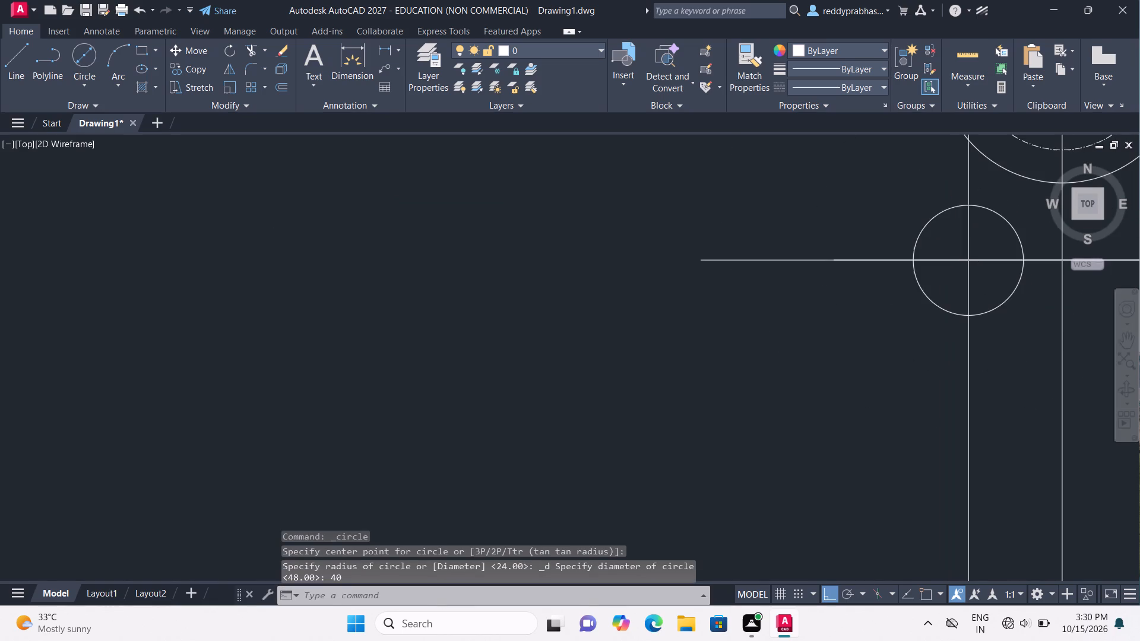
Draw a concentric 52 mm diameter circle around the 40 mm circle using the same centre point.
double_click(1121, 345)
left_click_drag(1055, 351, 667, 371)
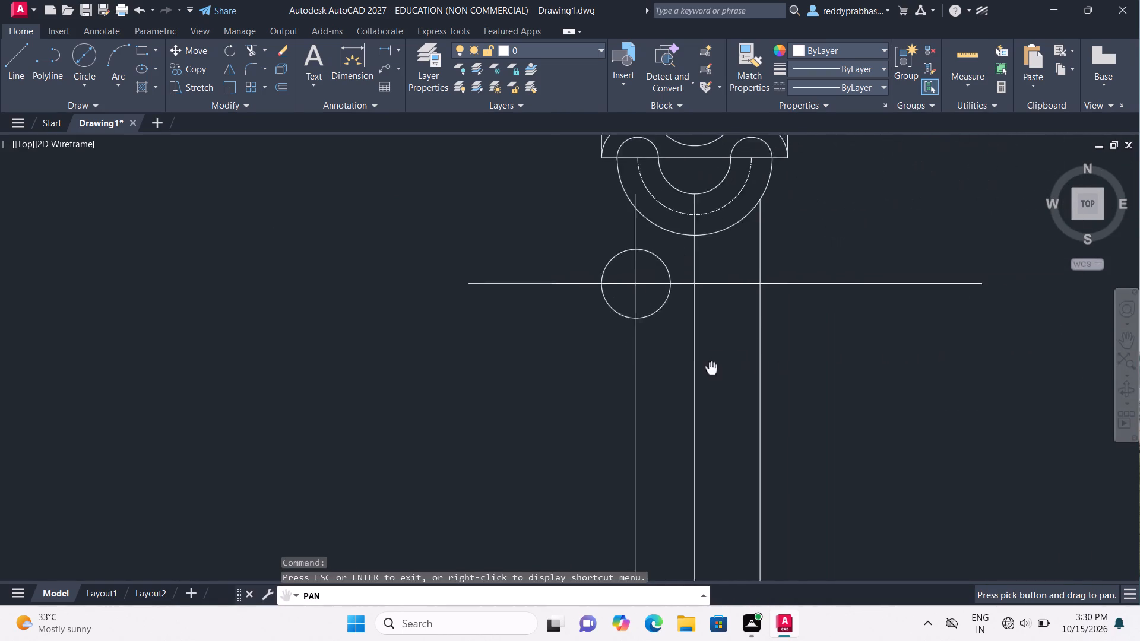
left_click_drag(667, 371, 629, 365)
left_click(629, 365)
key("Escape")
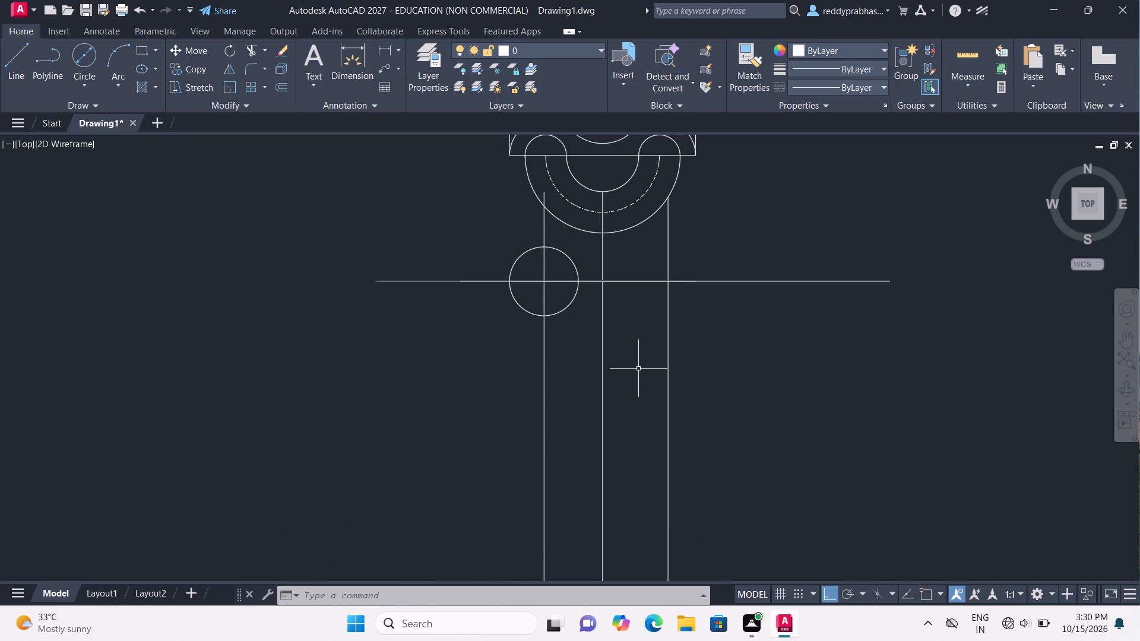
double_click(79, 80)
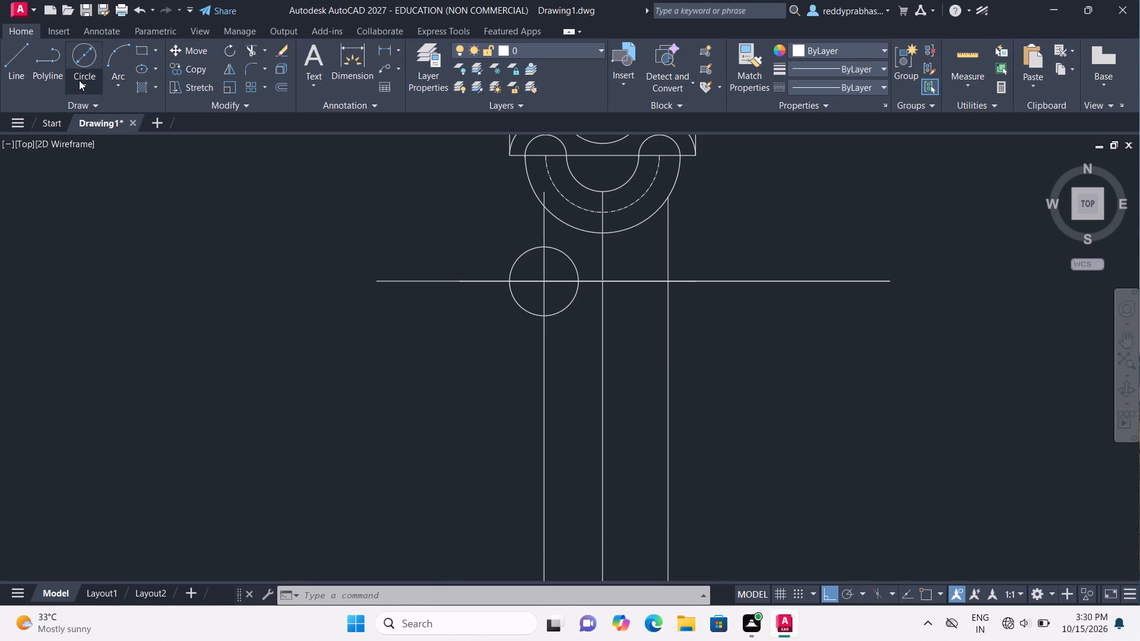
left_click(84, 78)
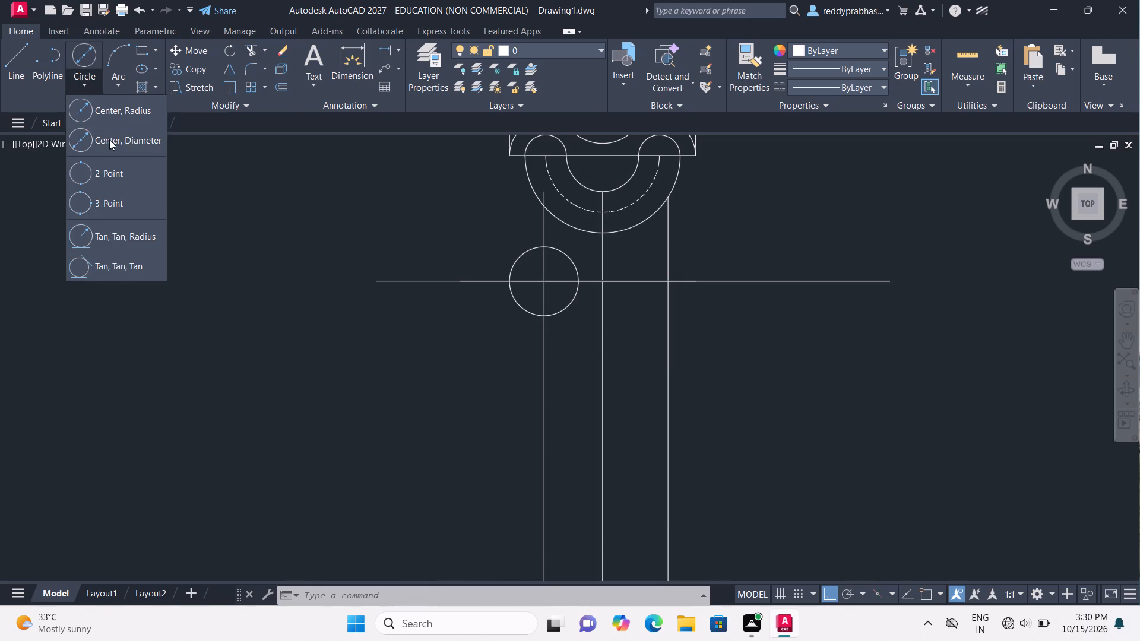
left_click(109, 139)
scroll(613, 319, "up", 3)
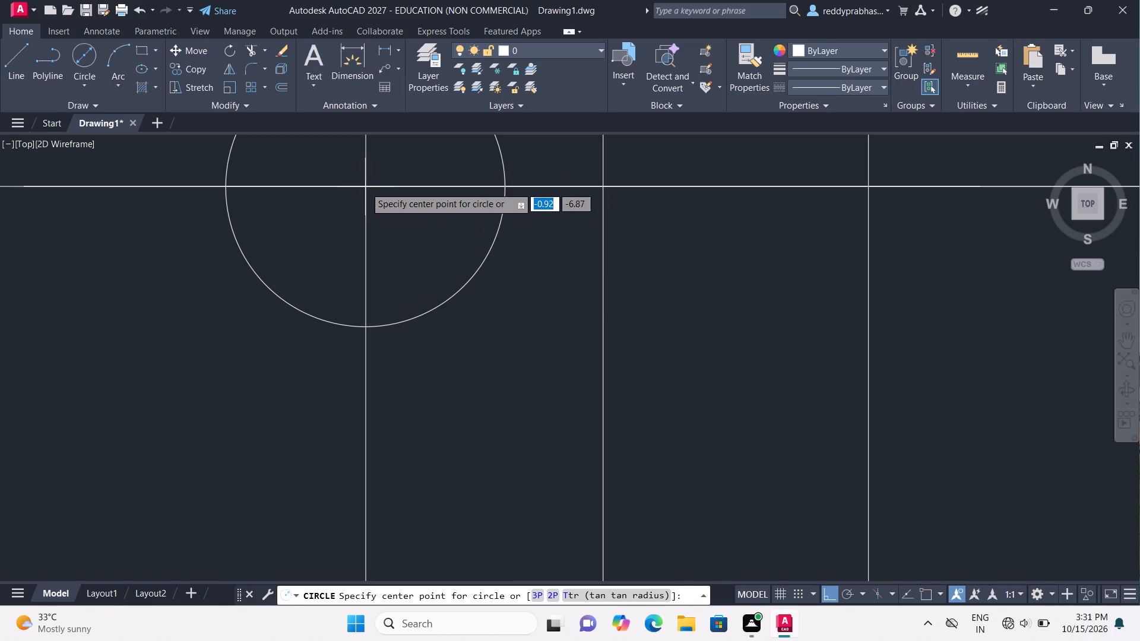
left_click(365, 187)
type("52")
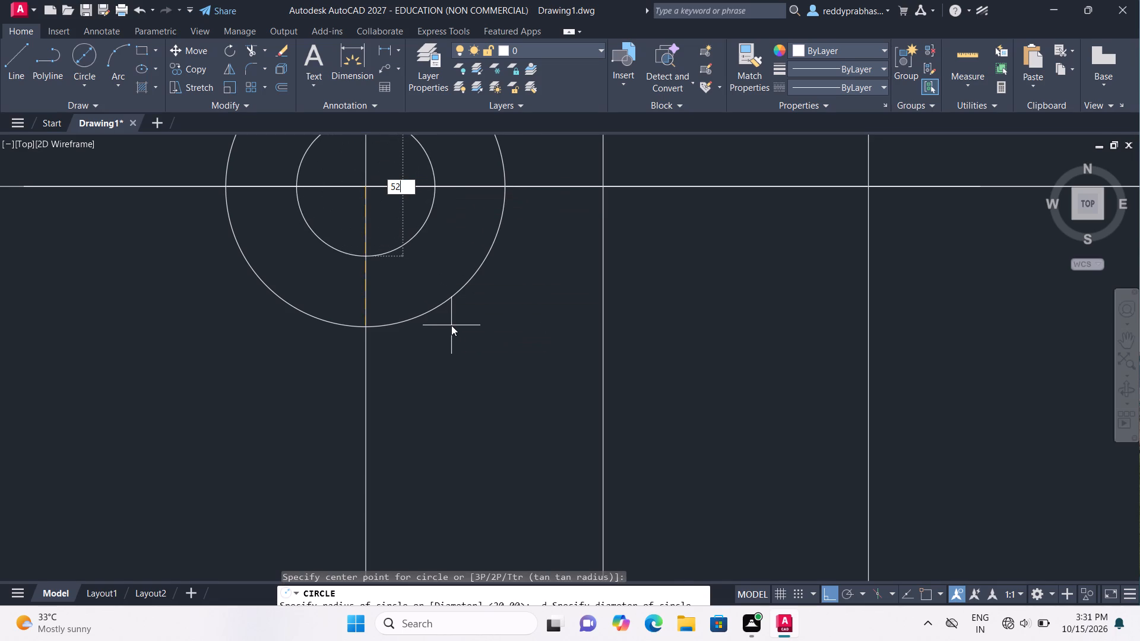
key("Return")
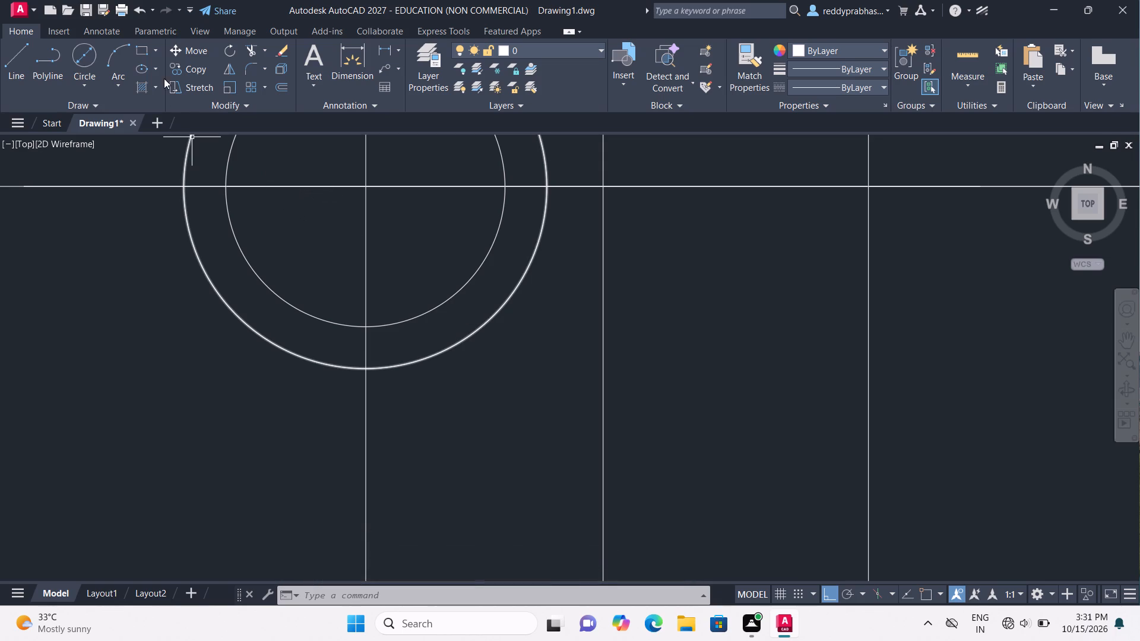
Draw a third concentric circle of 64 mm diameter at the same centre.
left_click(80, 55)
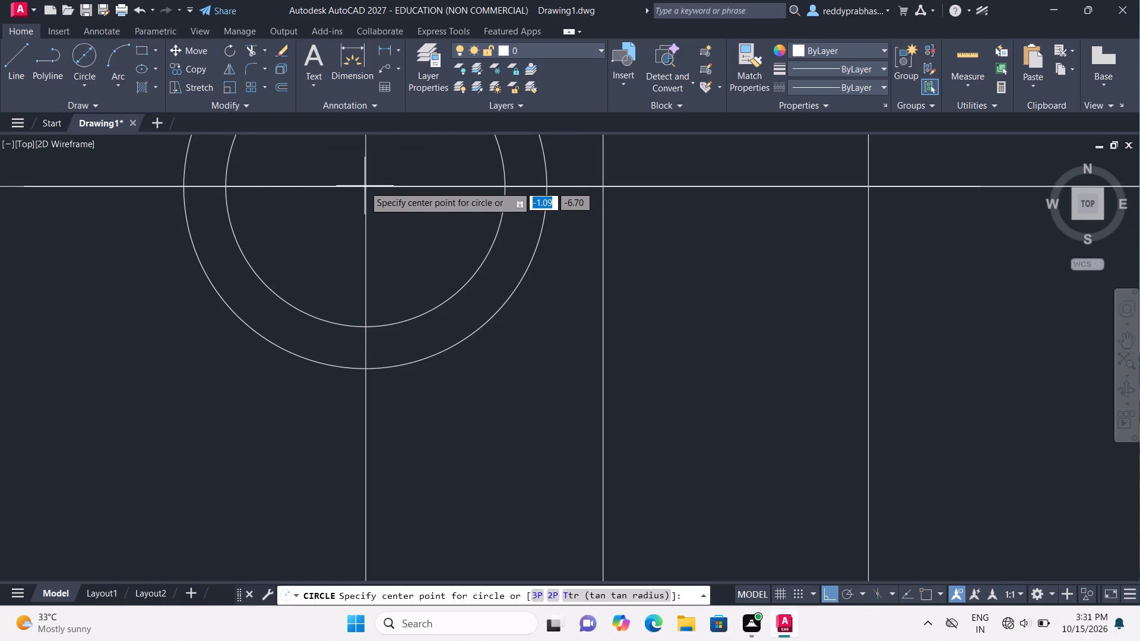
double_click(365, 186)
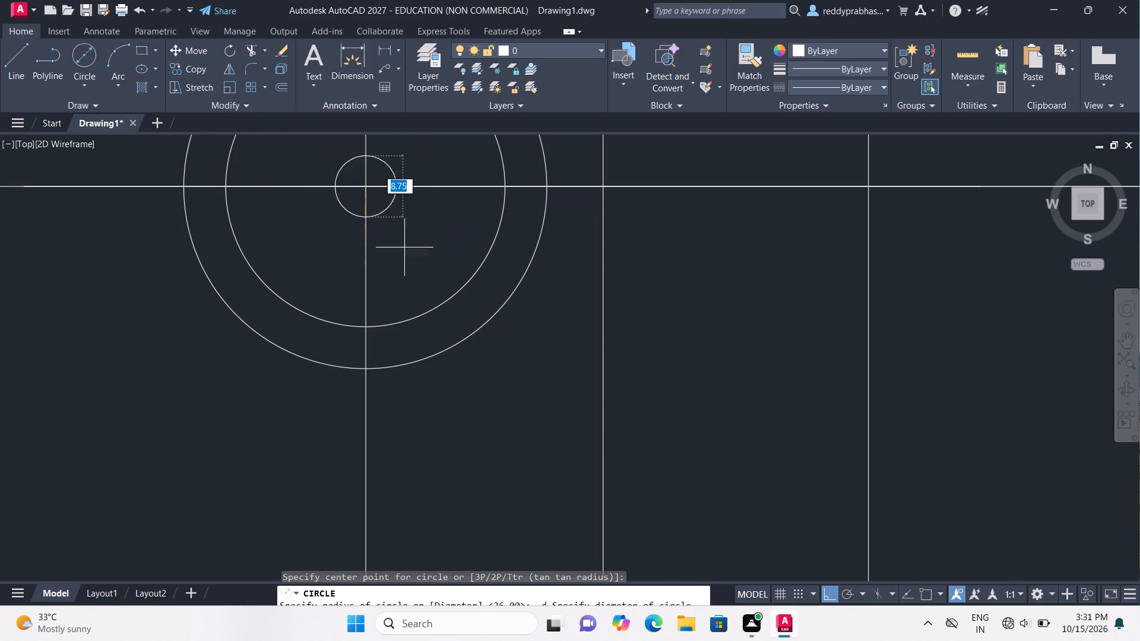
type("64")
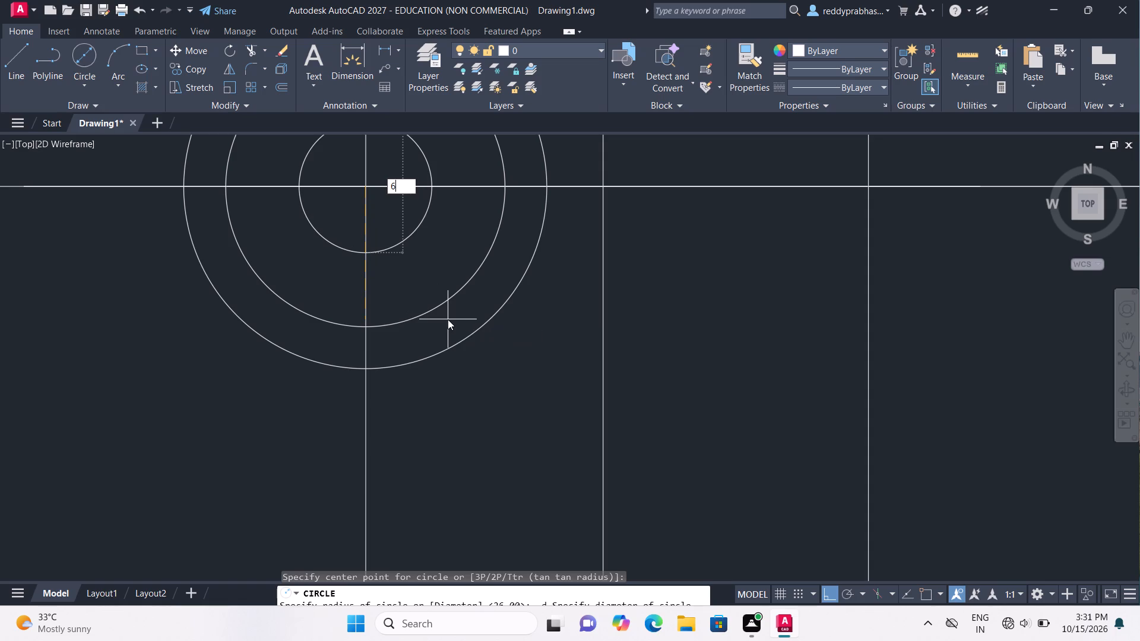
key("Return")
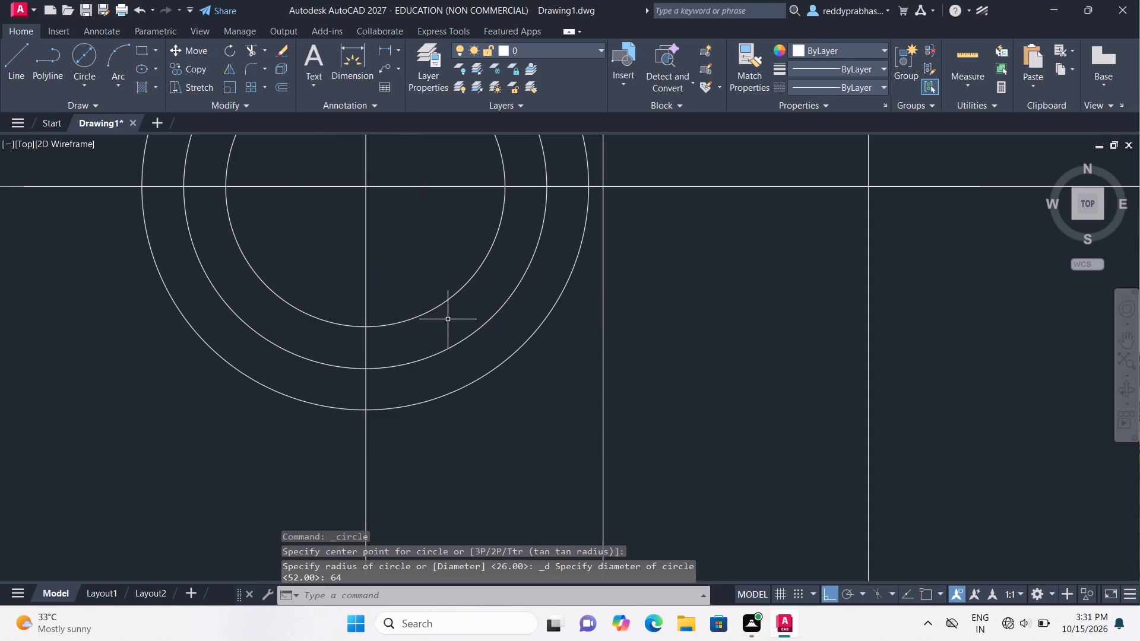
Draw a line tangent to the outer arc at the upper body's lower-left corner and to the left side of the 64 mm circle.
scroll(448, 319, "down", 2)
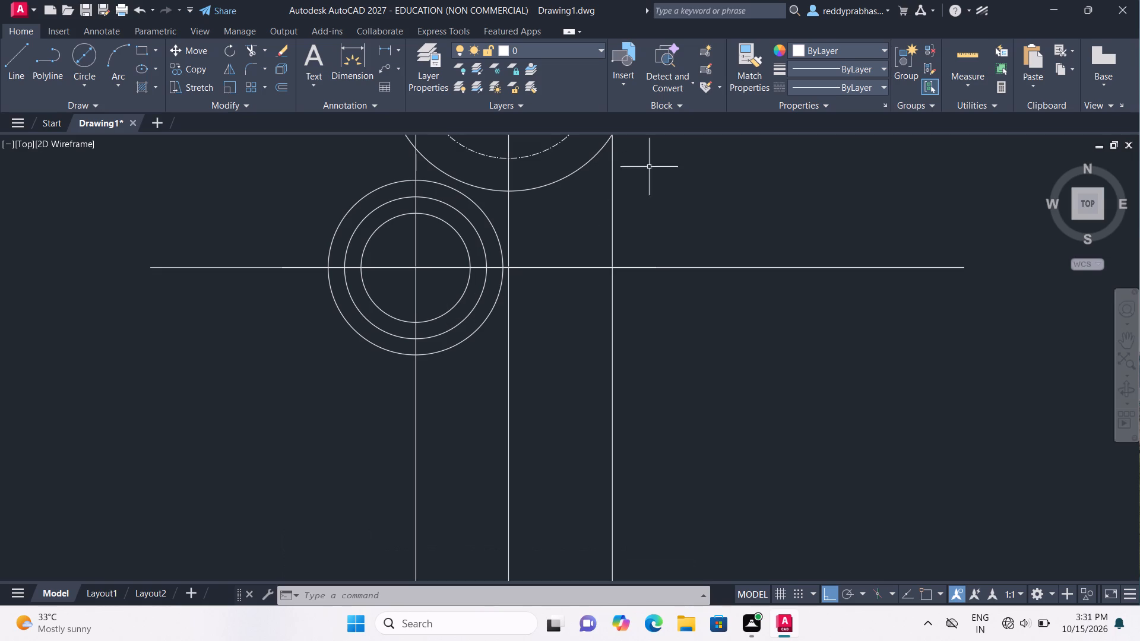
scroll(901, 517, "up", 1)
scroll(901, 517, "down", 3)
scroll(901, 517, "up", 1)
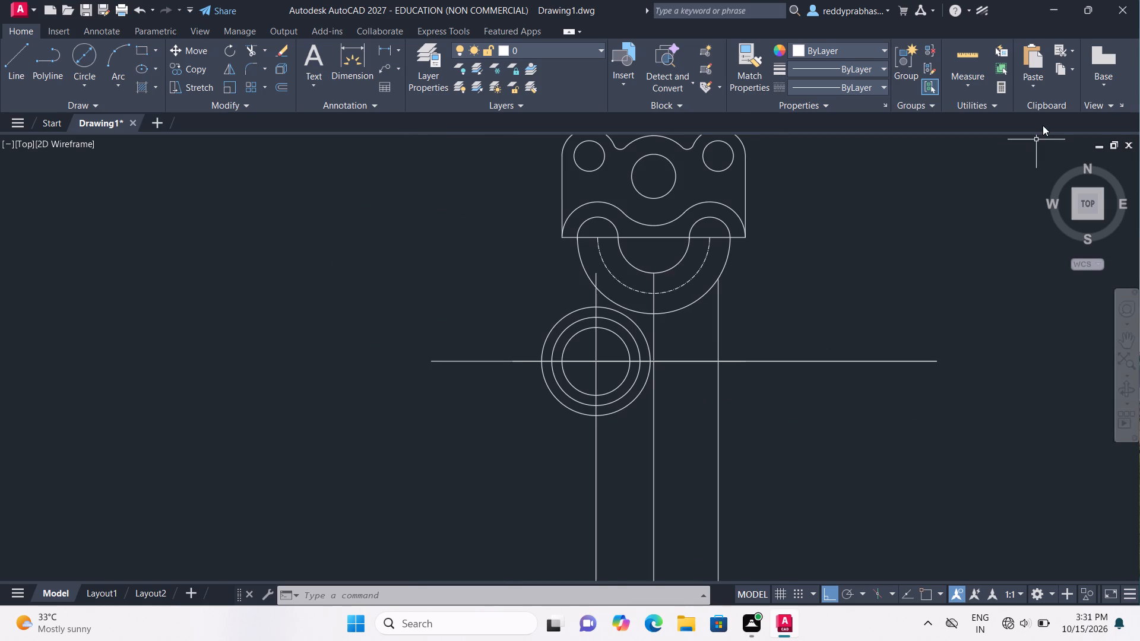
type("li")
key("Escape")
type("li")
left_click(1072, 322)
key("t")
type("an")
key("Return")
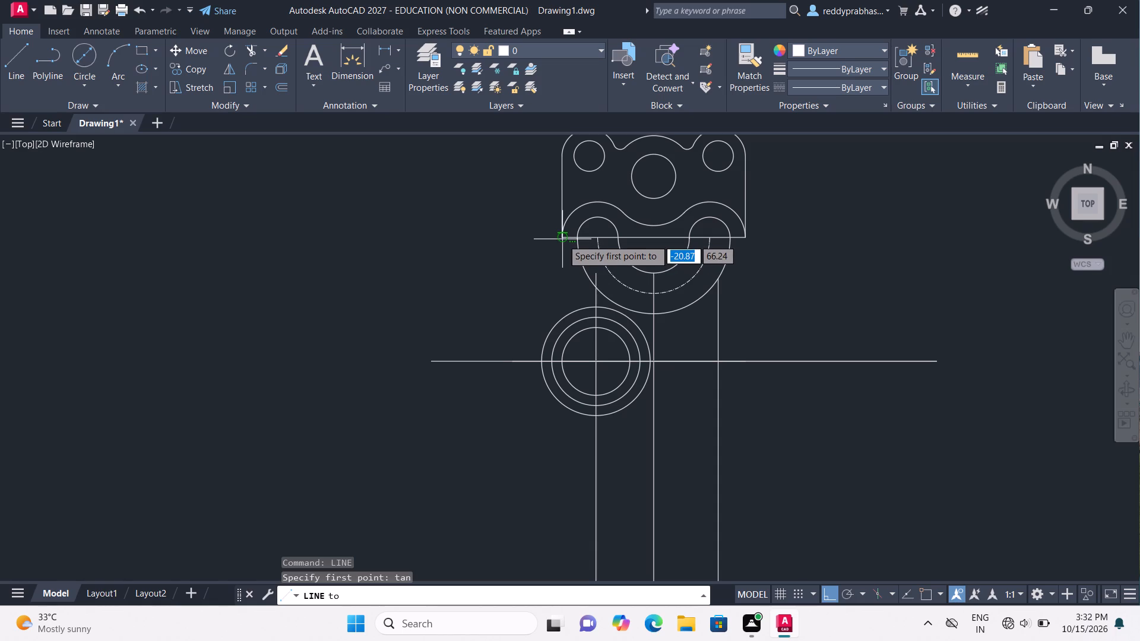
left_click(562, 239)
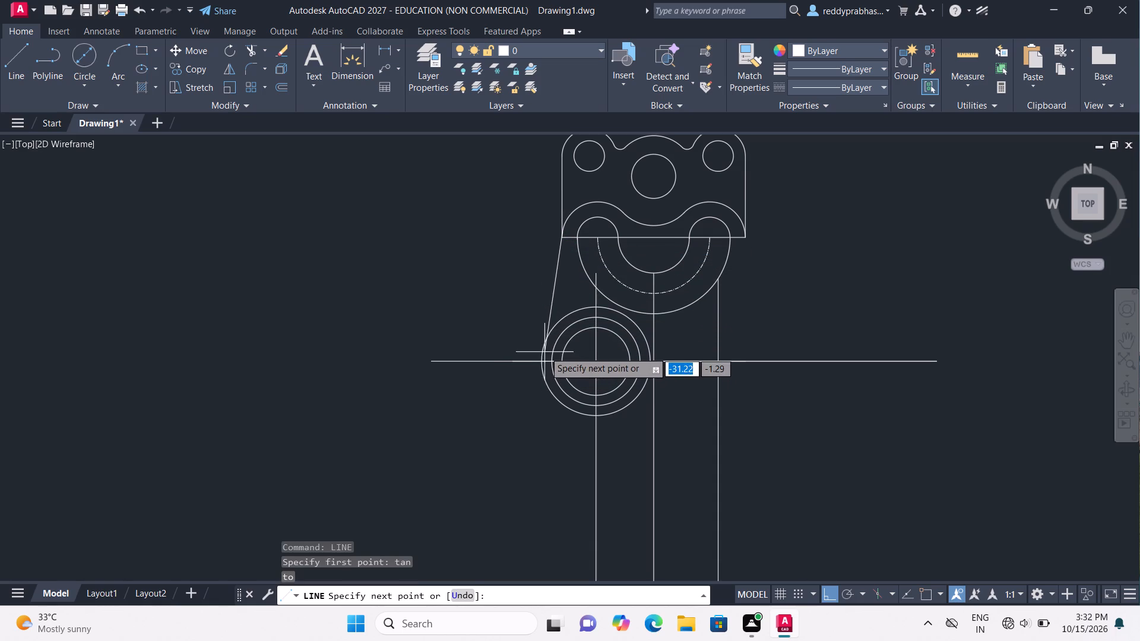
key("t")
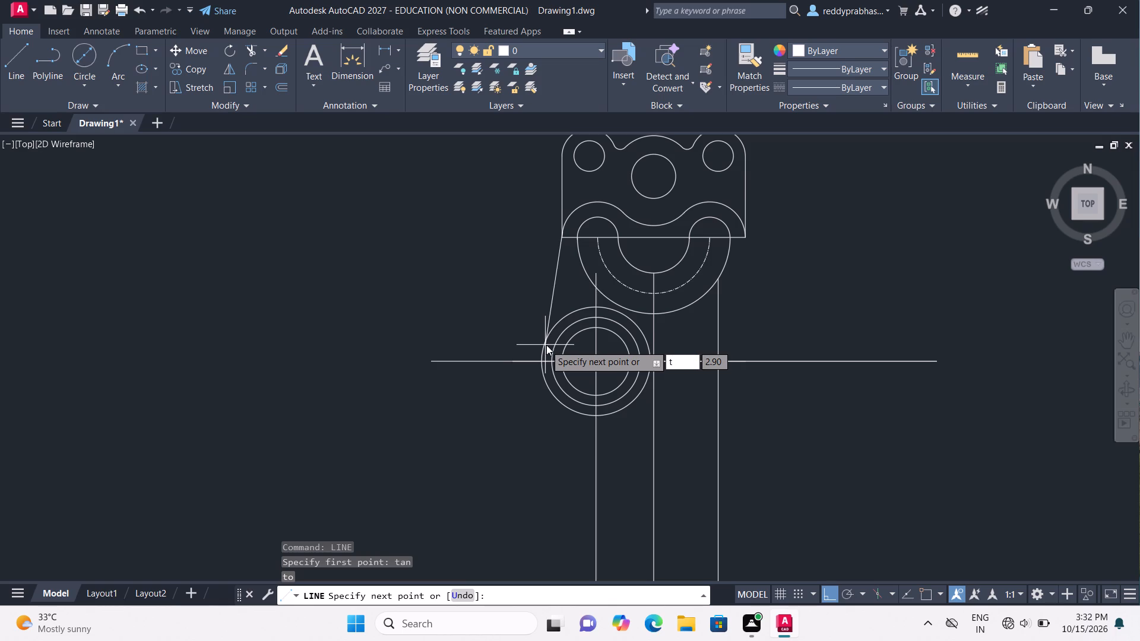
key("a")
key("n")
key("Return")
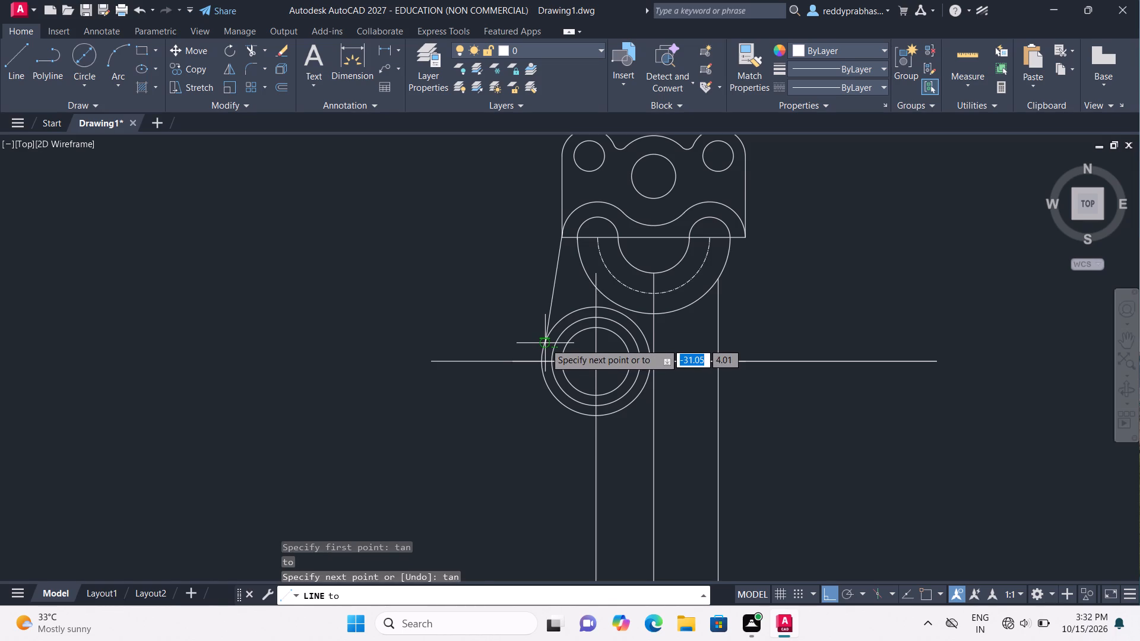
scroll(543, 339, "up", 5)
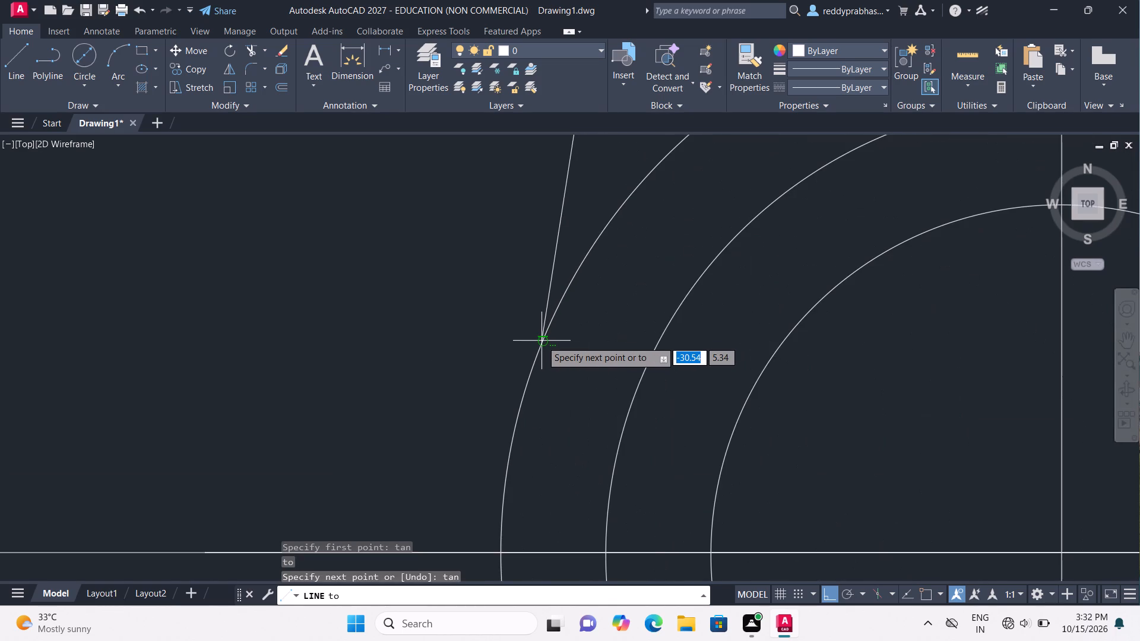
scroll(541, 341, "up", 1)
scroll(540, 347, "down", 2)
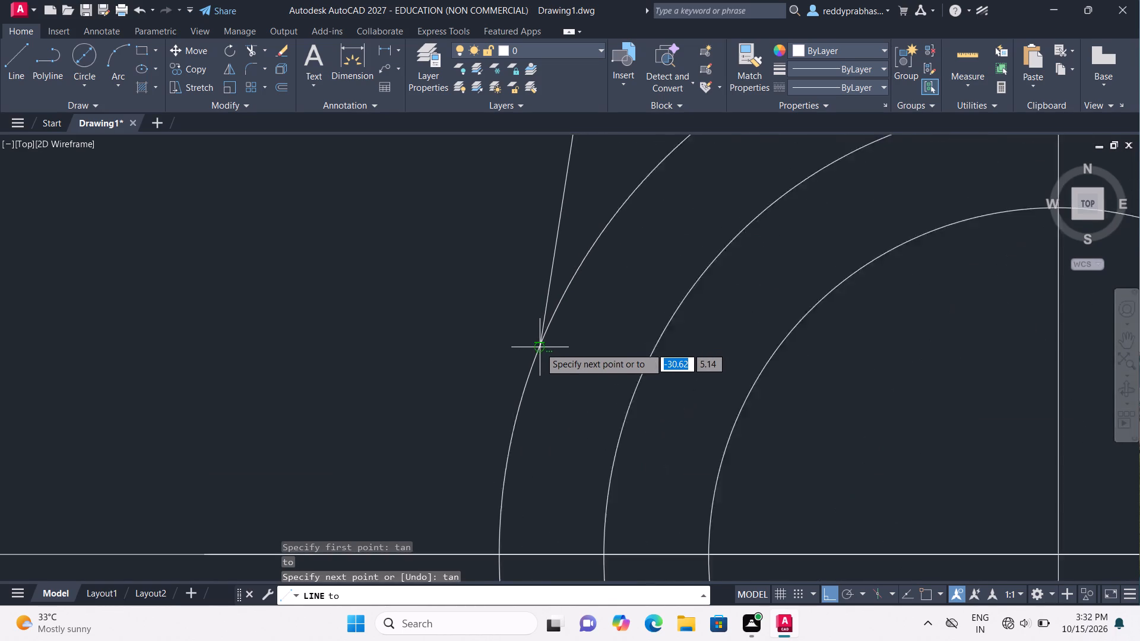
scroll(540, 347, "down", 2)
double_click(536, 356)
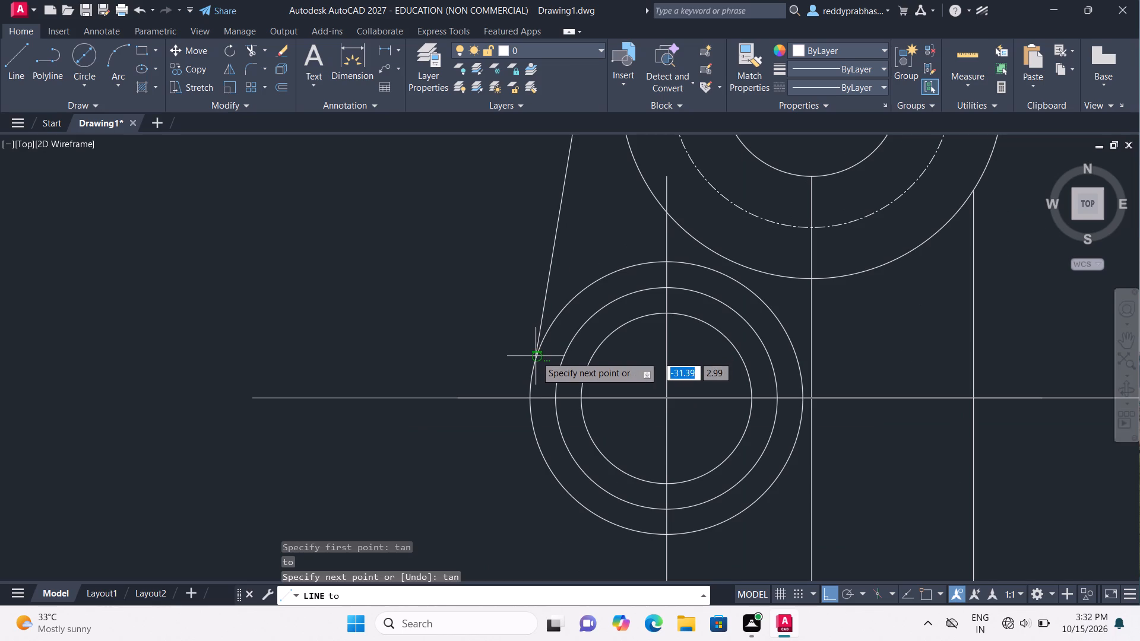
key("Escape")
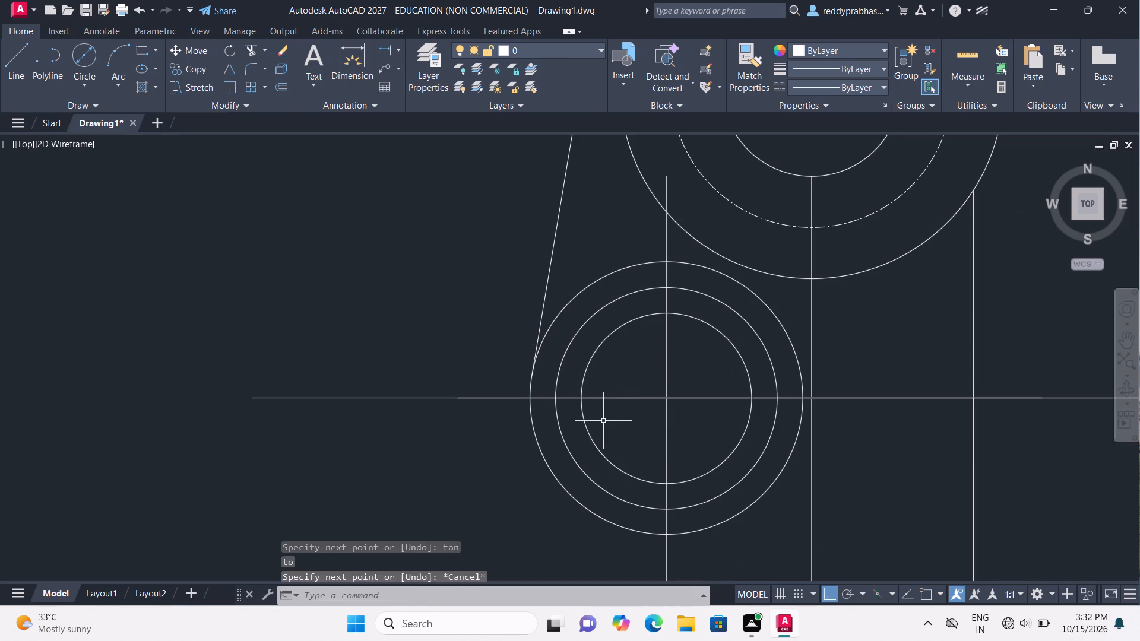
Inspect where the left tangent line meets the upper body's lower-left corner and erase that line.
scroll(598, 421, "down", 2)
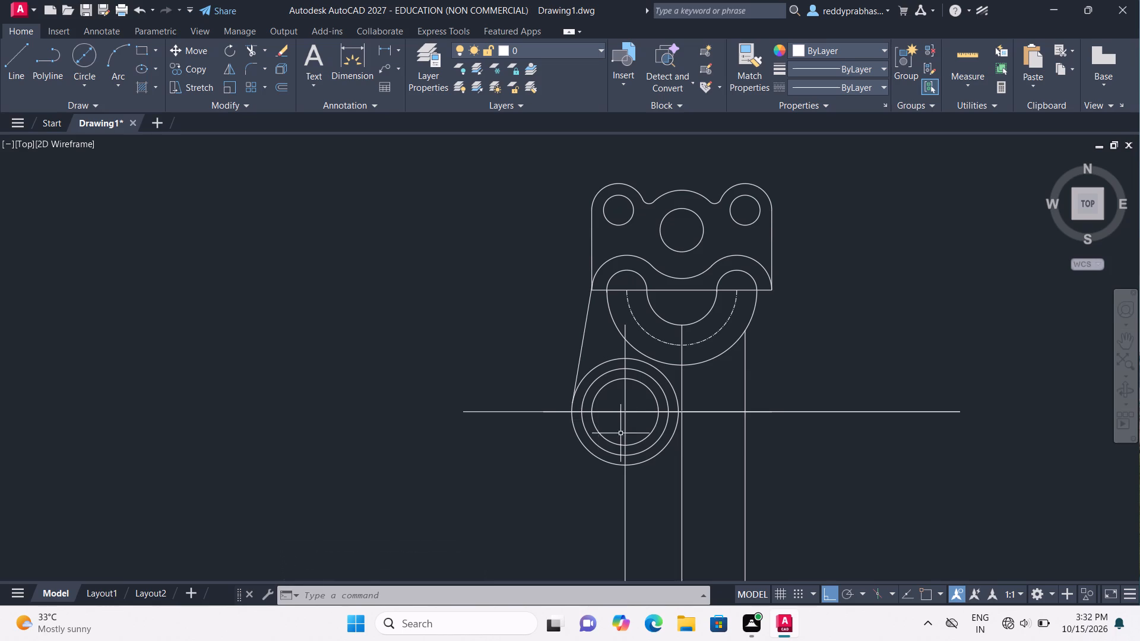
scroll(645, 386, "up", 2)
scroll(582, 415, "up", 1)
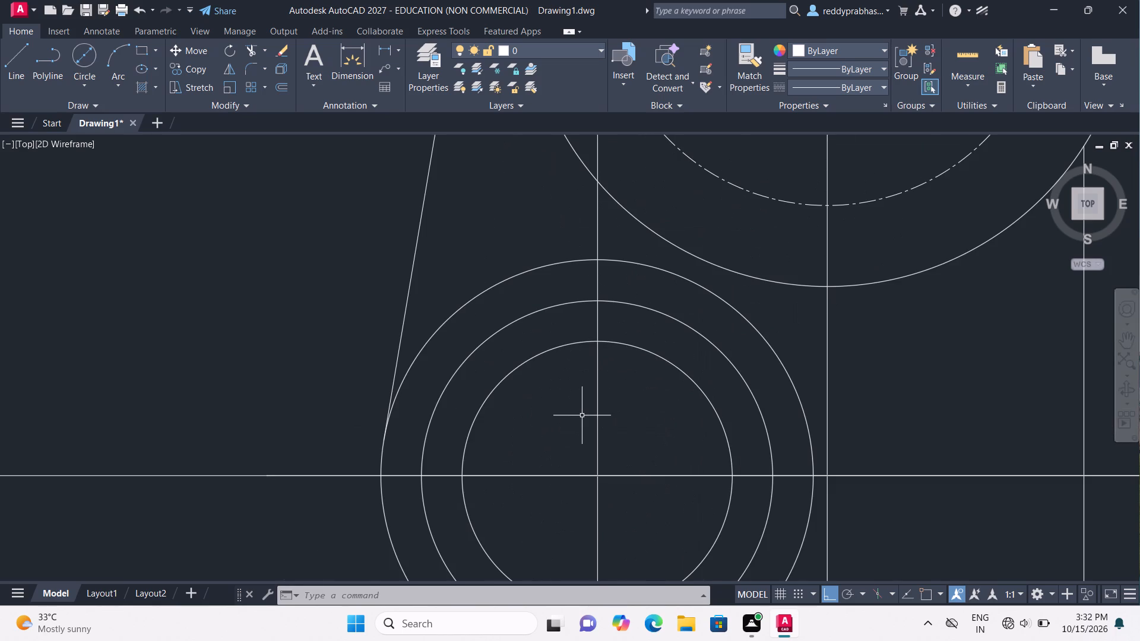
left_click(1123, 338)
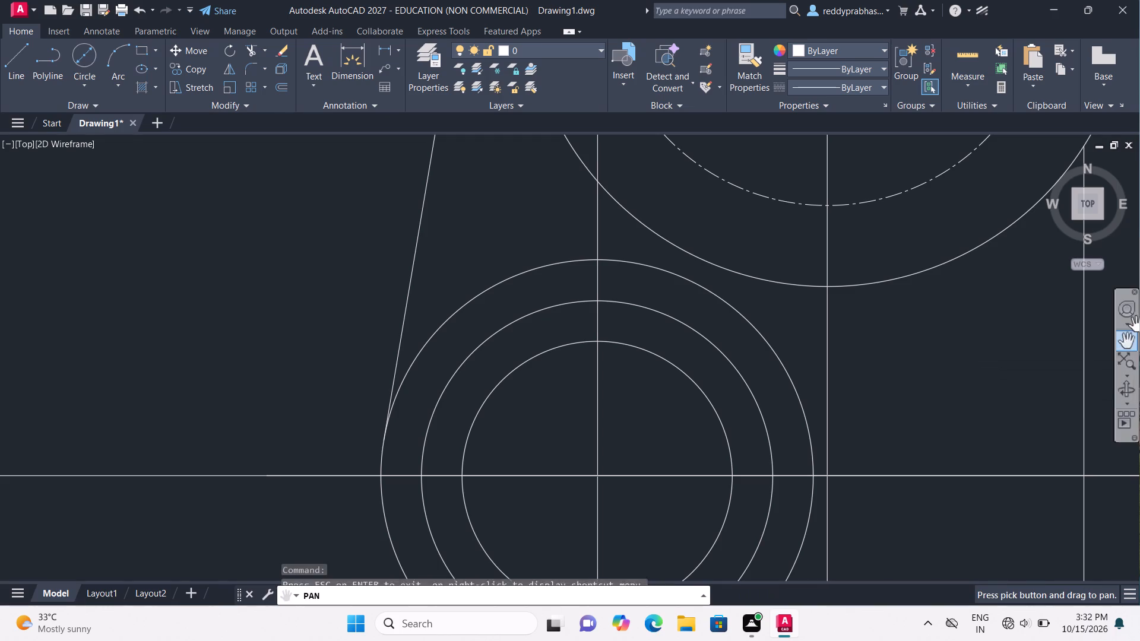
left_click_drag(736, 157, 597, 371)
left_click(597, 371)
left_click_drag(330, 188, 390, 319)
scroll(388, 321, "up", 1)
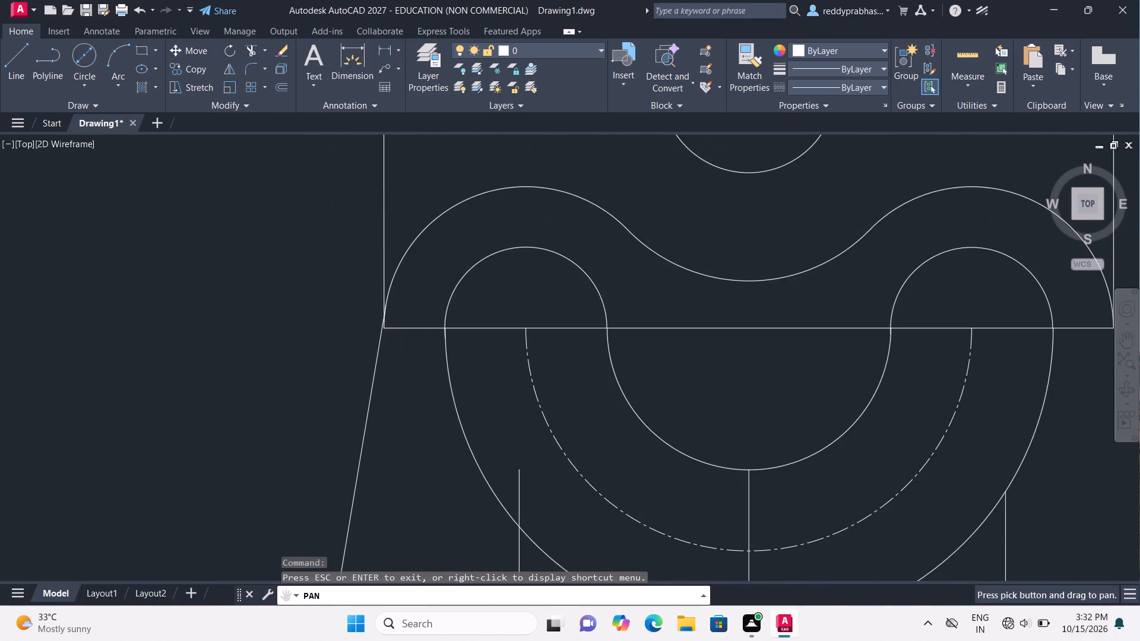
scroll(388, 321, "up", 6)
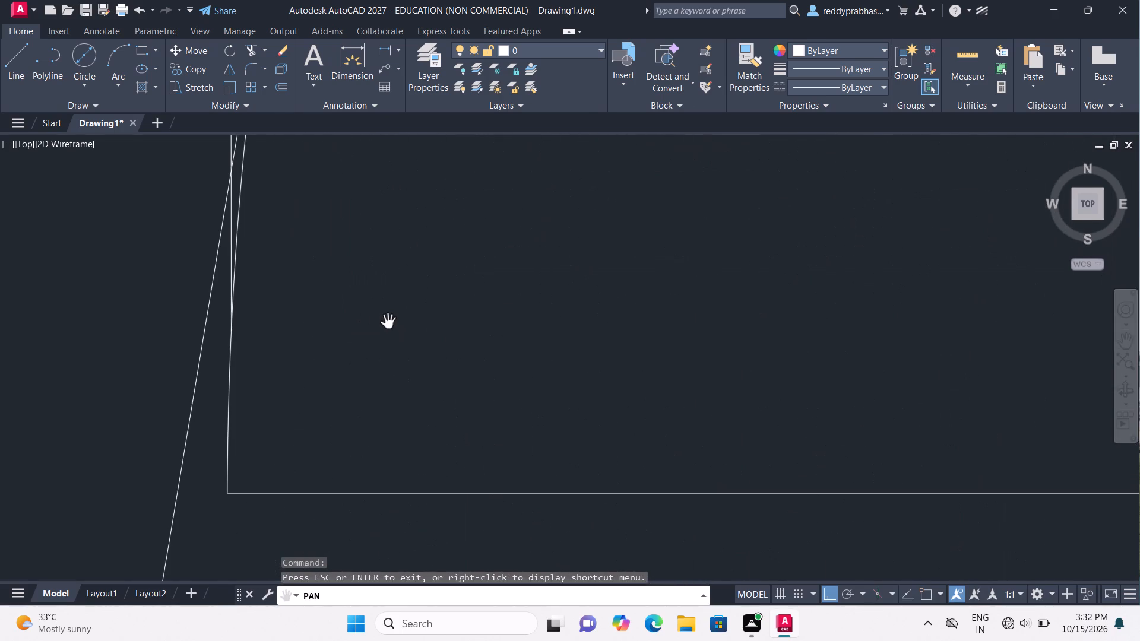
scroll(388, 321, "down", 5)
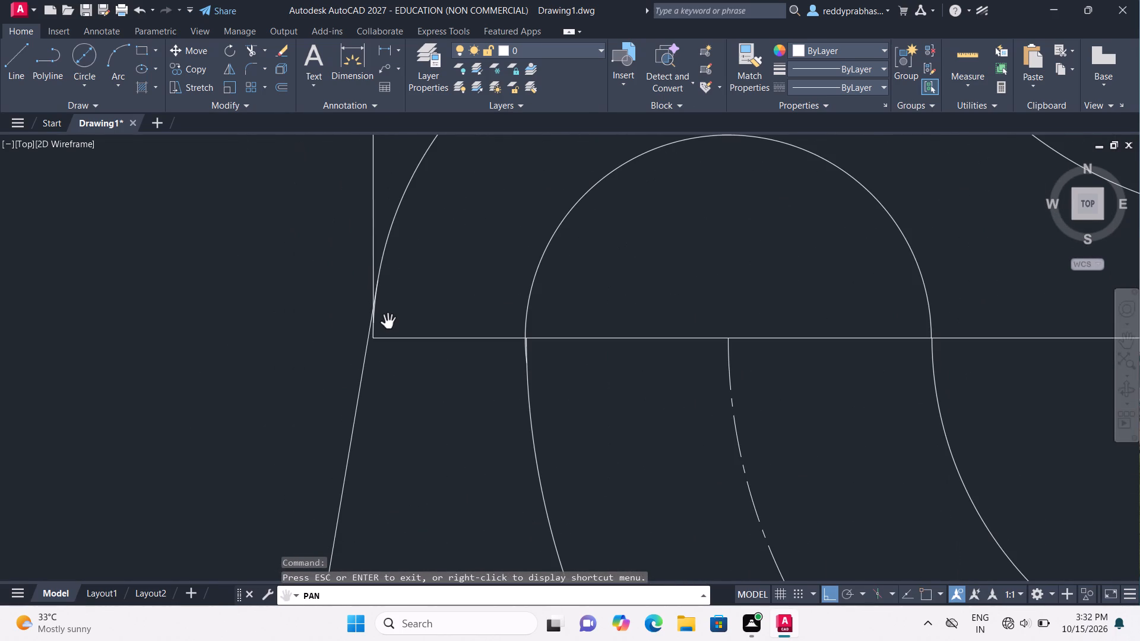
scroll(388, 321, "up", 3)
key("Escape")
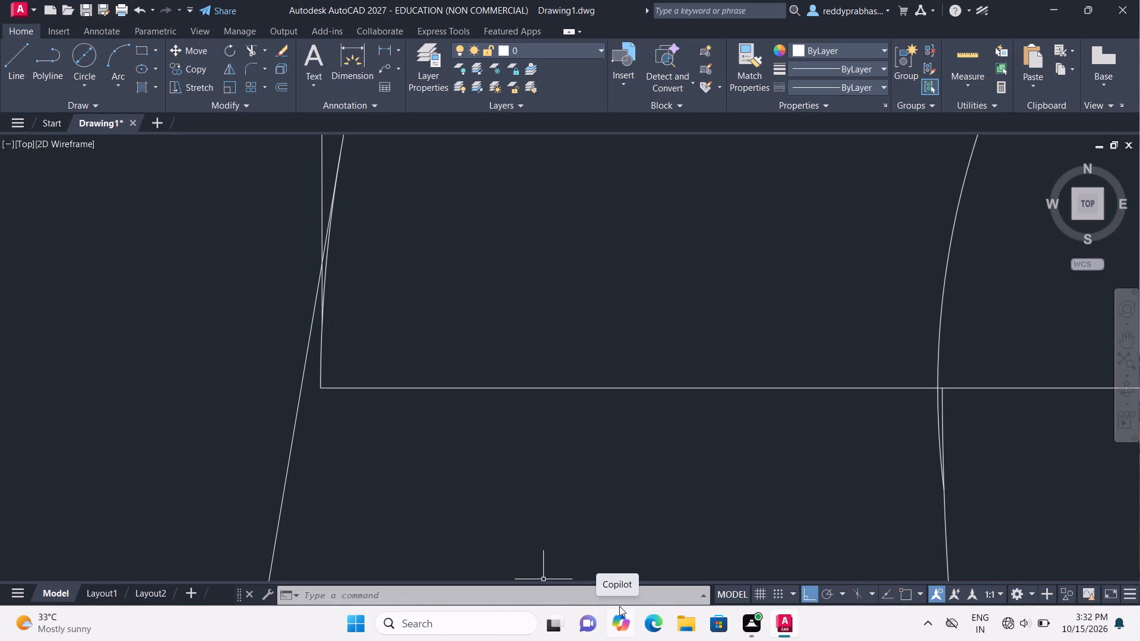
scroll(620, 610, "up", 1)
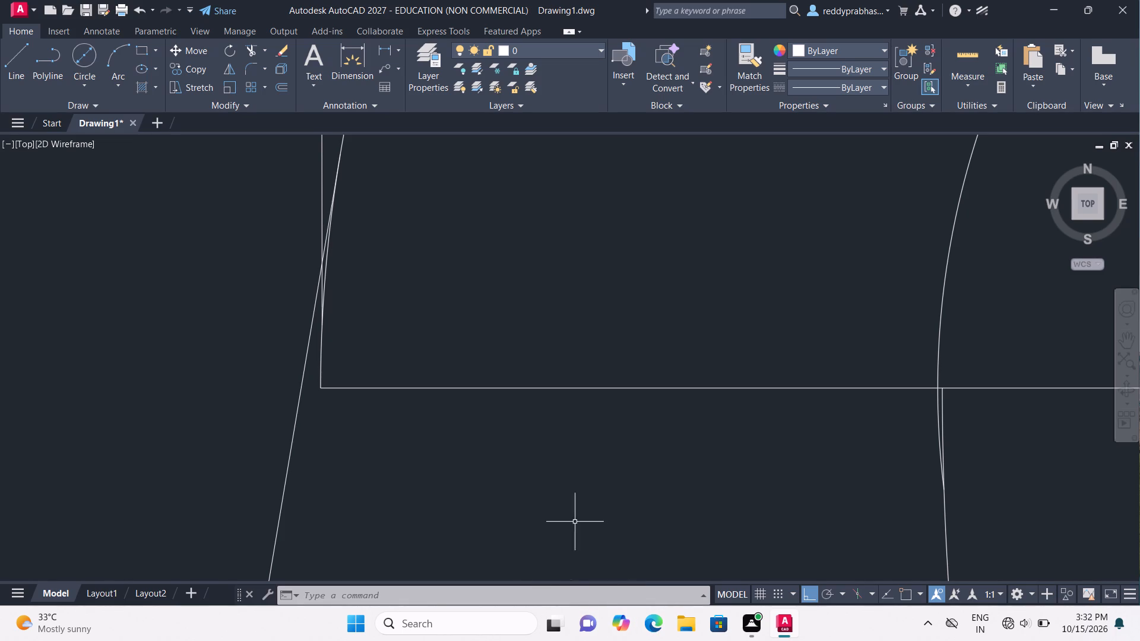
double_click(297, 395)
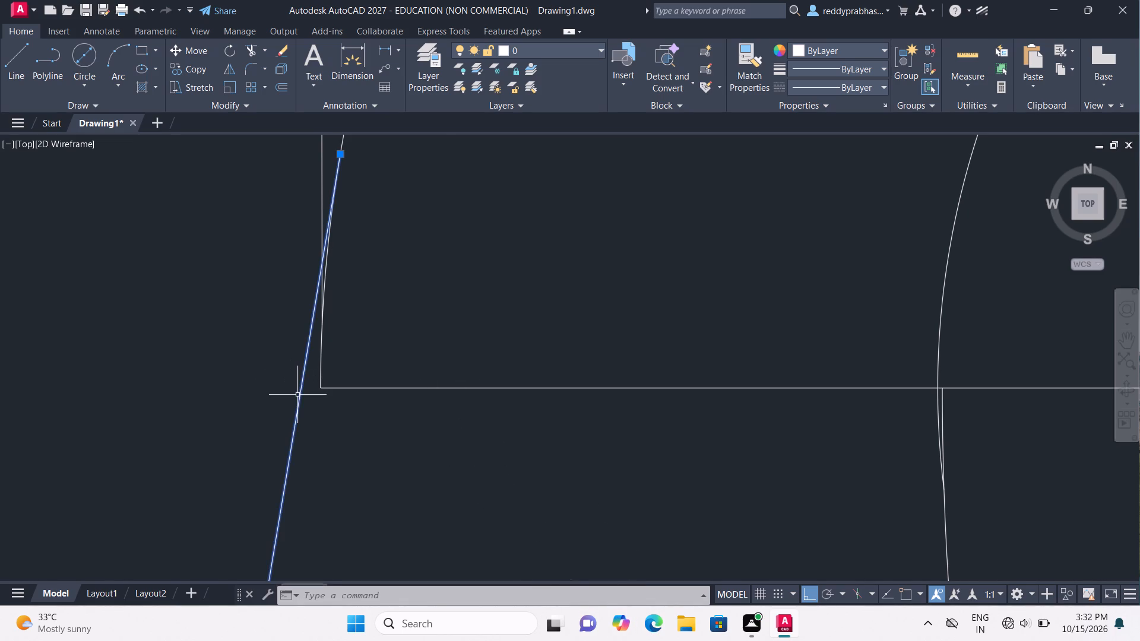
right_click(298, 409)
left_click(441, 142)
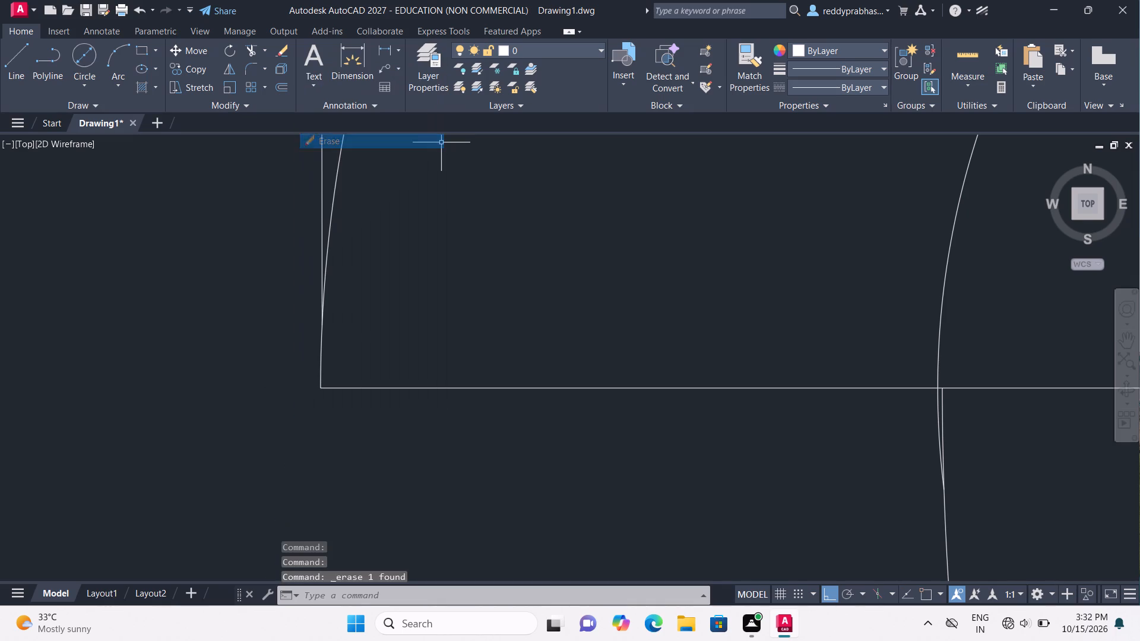
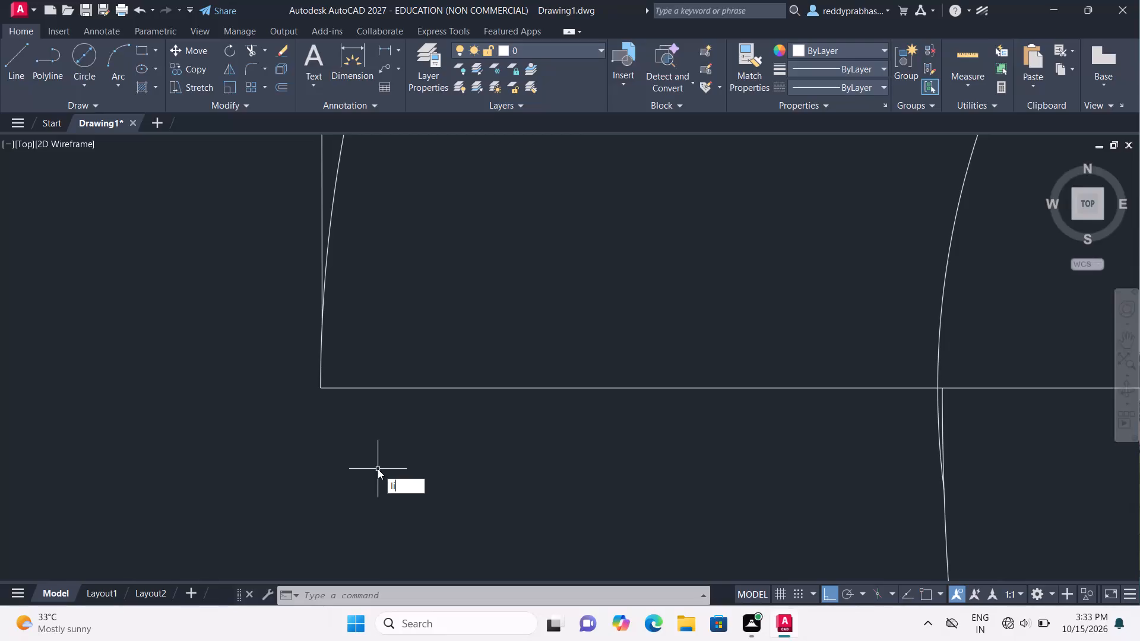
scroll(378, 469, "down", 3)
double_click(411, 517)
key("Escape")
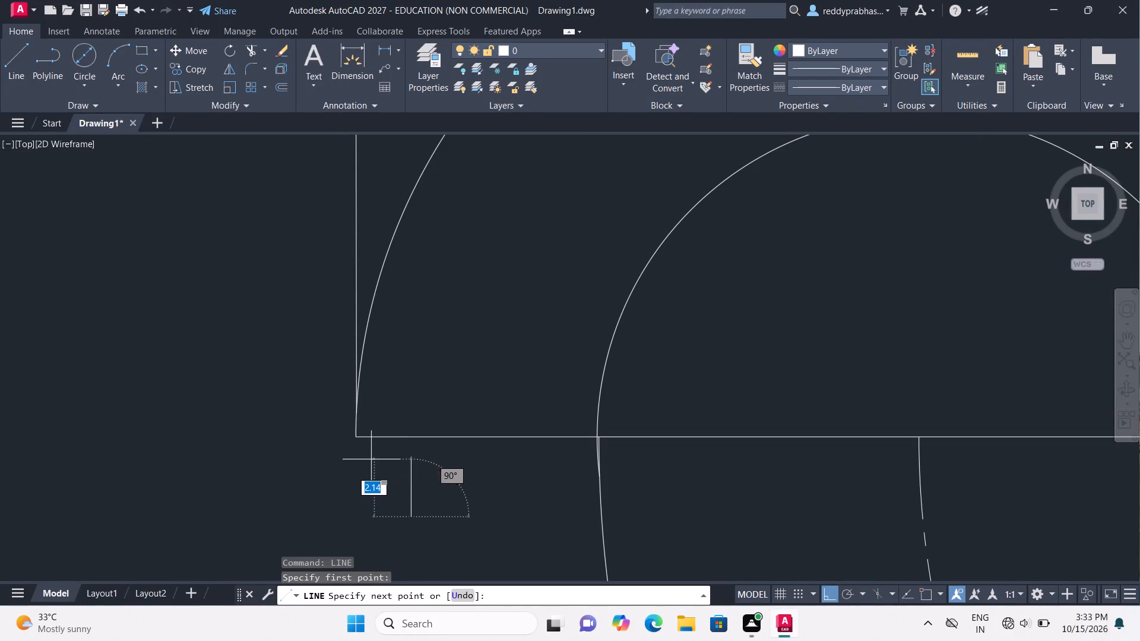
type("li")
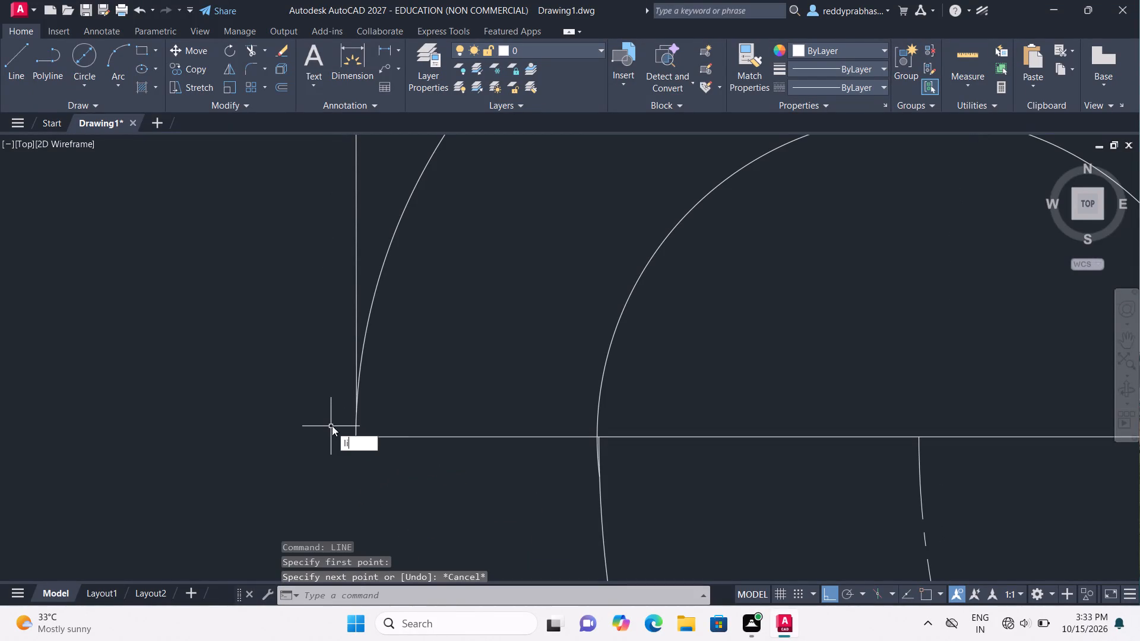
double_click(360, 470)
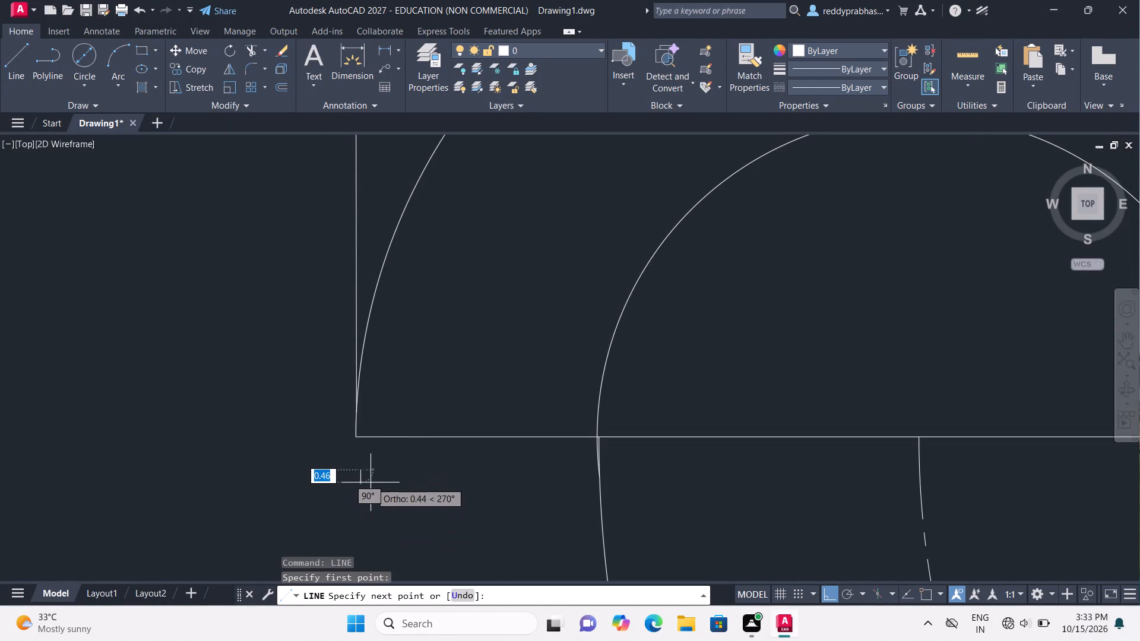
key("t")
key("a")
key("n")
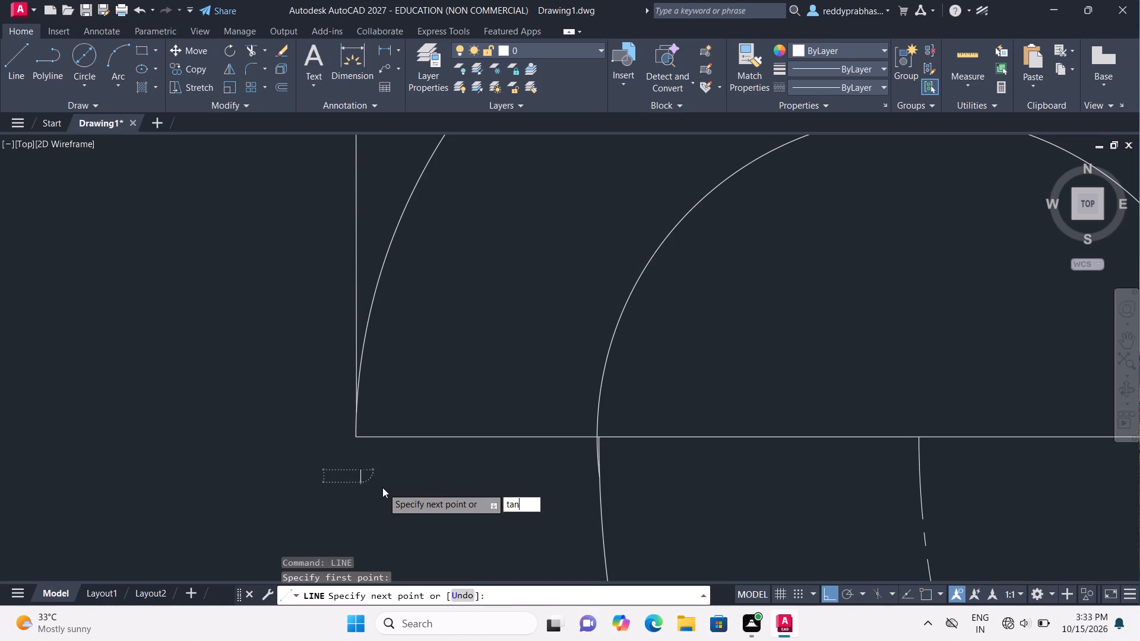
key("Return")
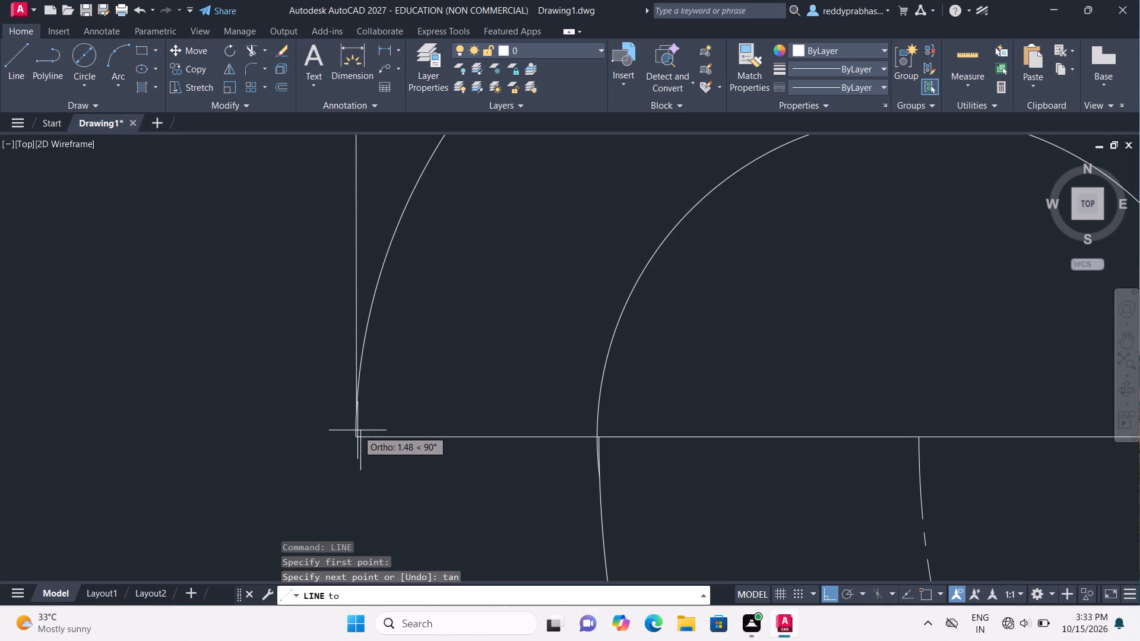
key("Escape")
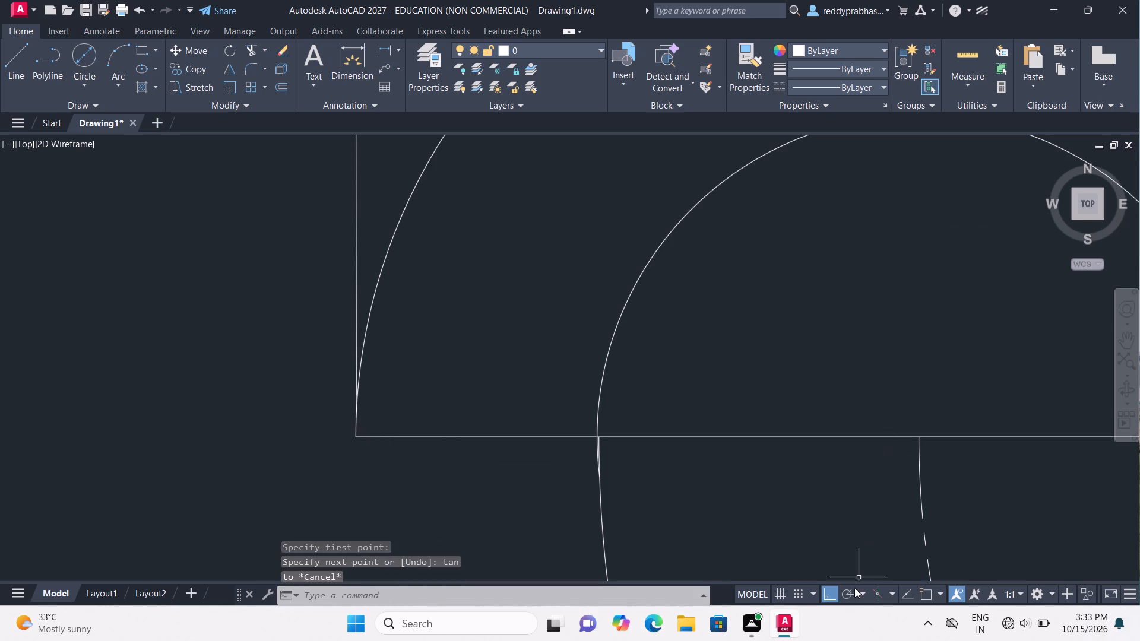
With Ortho off, draw a line tangent to the outer arc at the upper body's lower-left corner and to the 64 mm circle's left side.
left_click(827, 591)
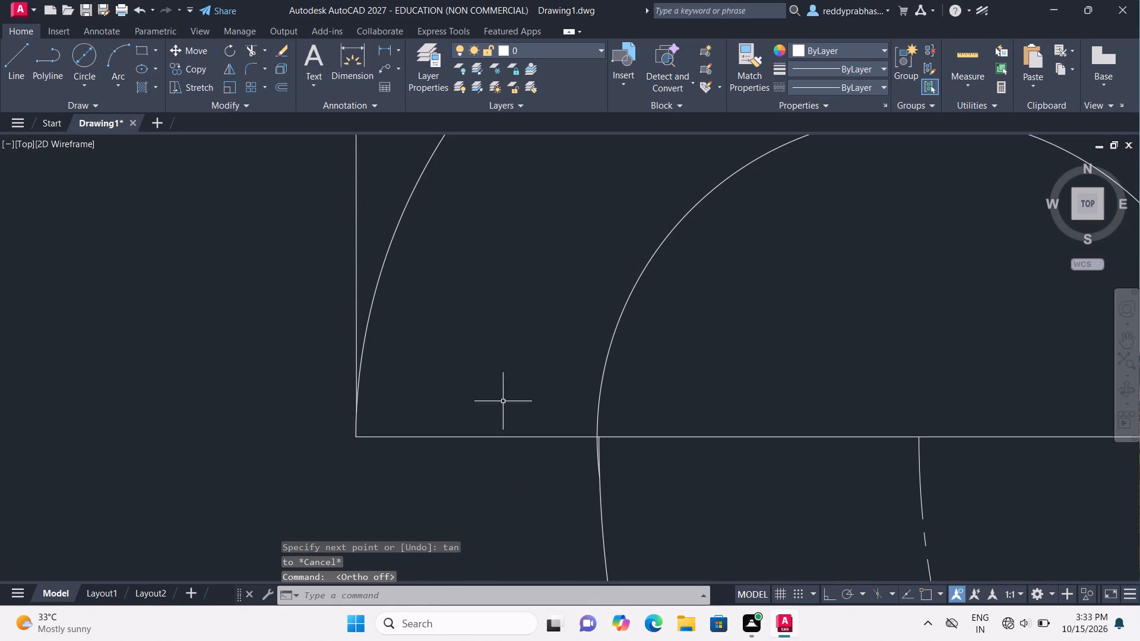
key("l")
key("i")
left_click(373, 512)
key("t")
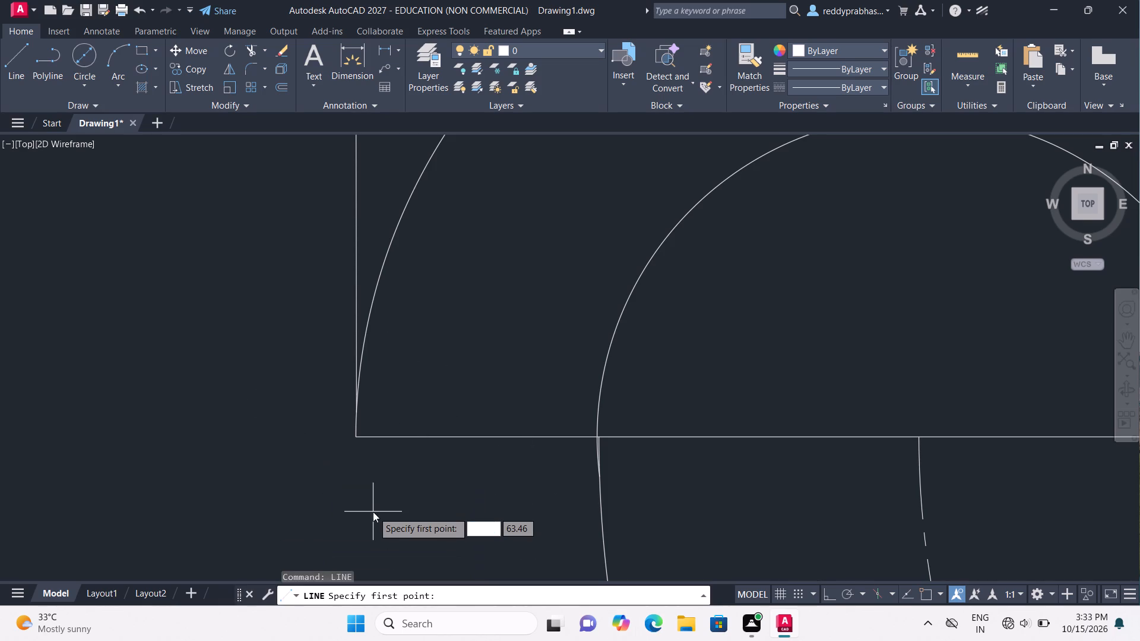
type("an")
key("Return")
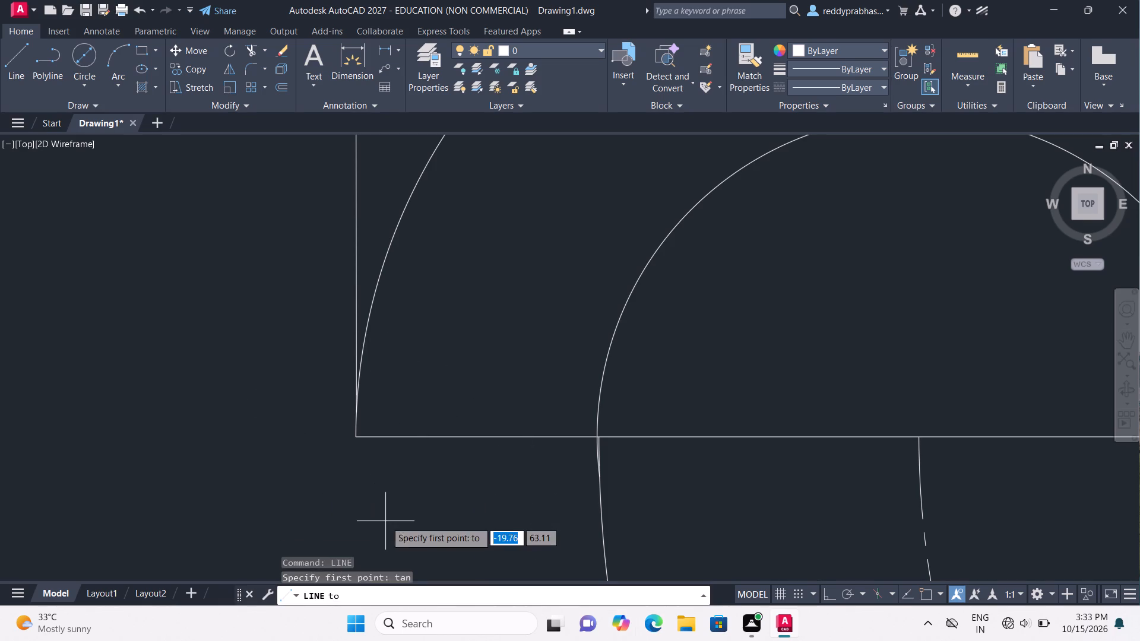
left_click(356, 429)
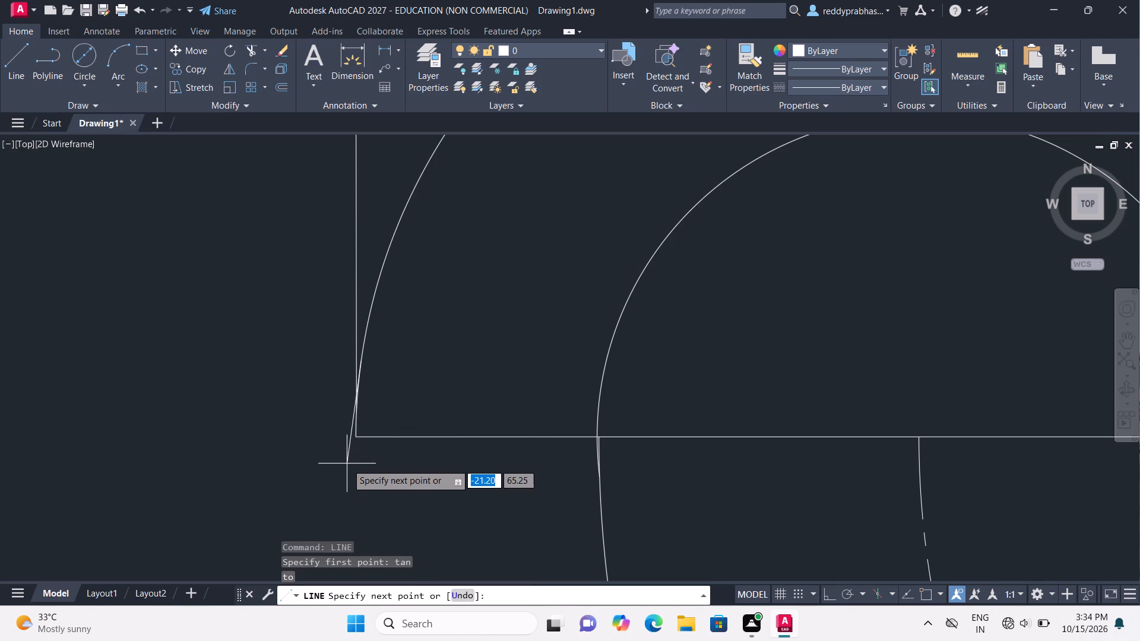
scroll(346, 464, "down", 6)
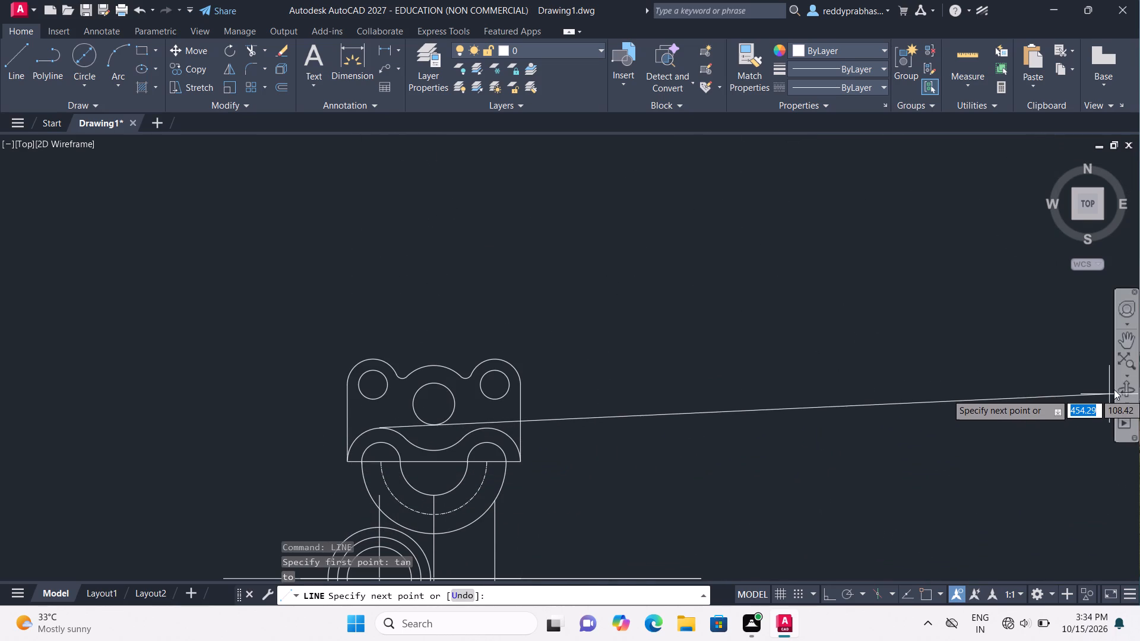
left_click(1125, 336)
left_click_drag(729, 448, 752, 421)
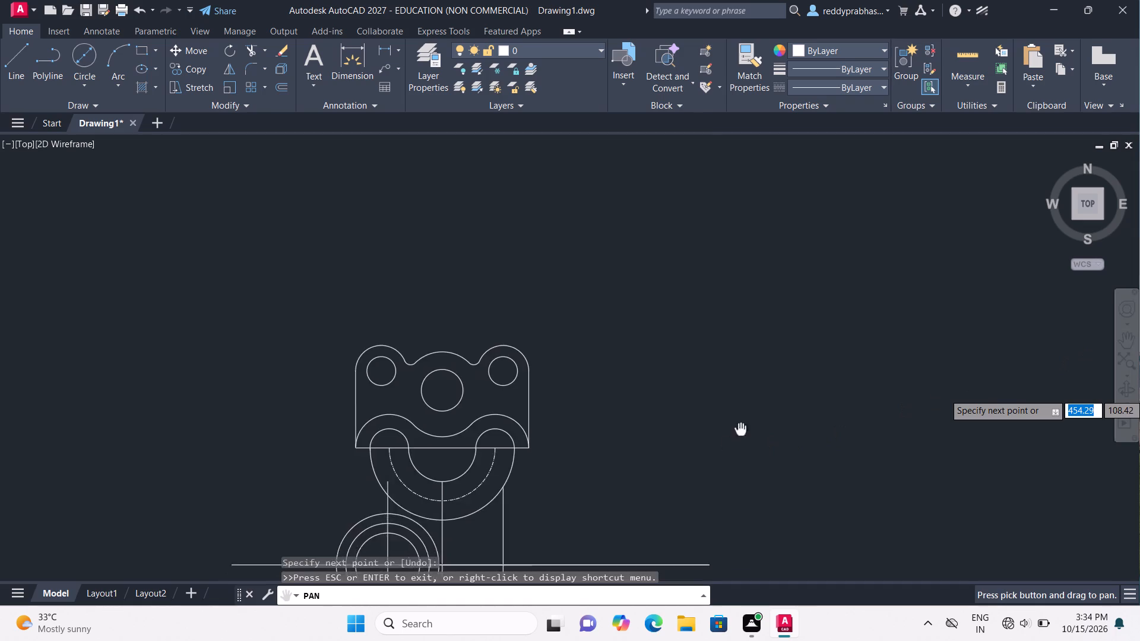
left_click_drag(752, 421, 883, 335)
left_click_drag(904, 318, 898, 203)
key("Escape")
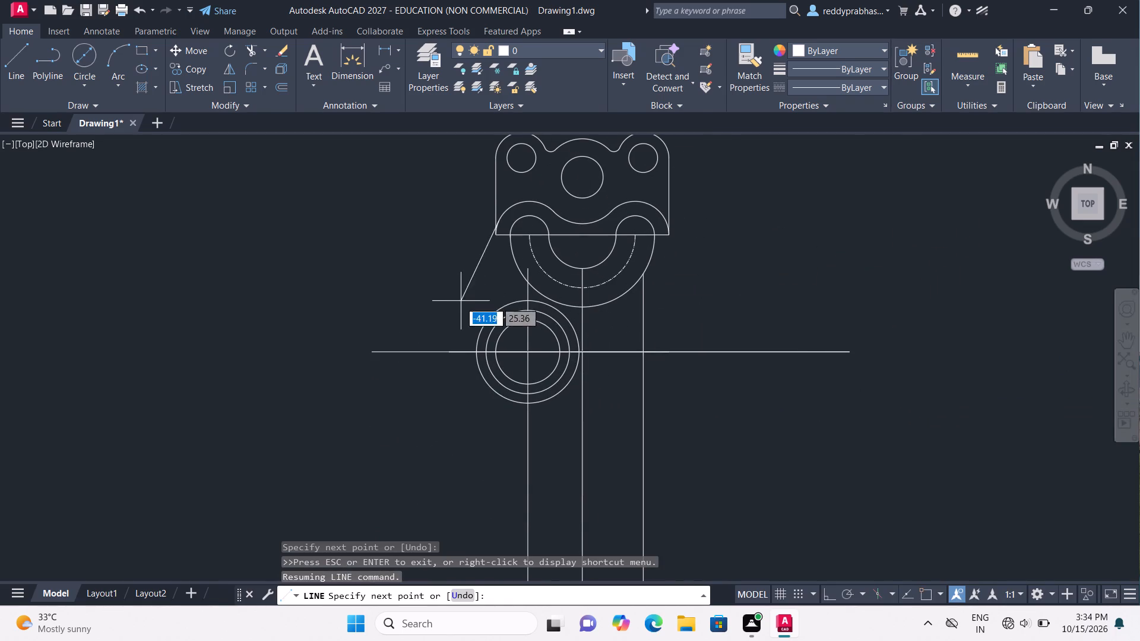
scroll(458, 364, "up", 5)
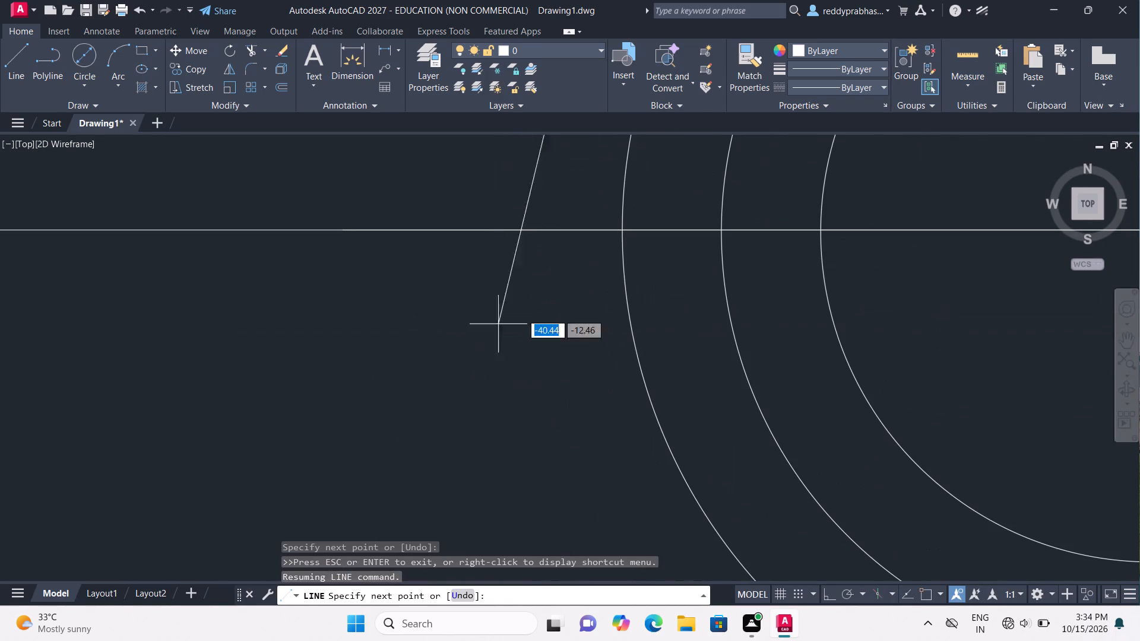
left_click(1122, 341)
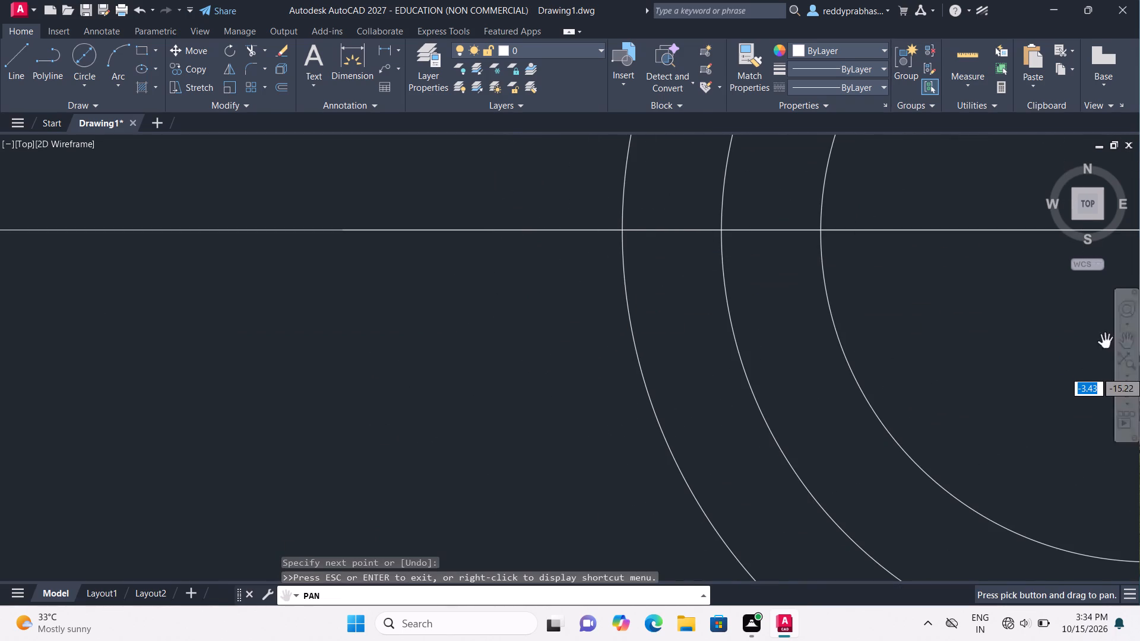
left_click_drag(824, 294, 704, 468)
left_click_drag(693, 426, 596, 548)
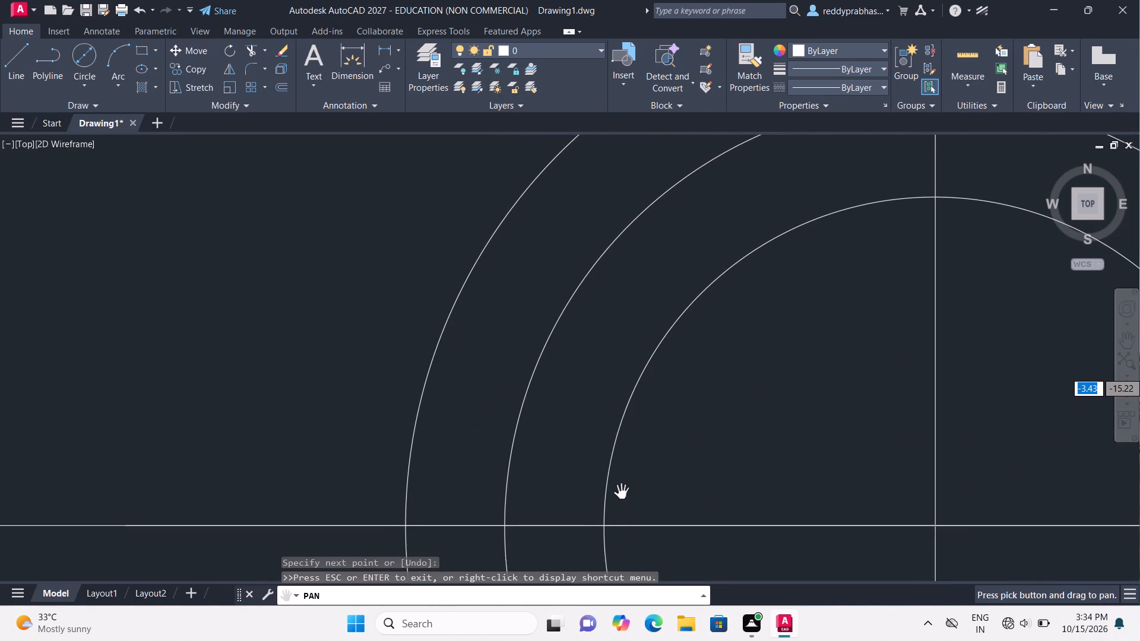
key("Escape")
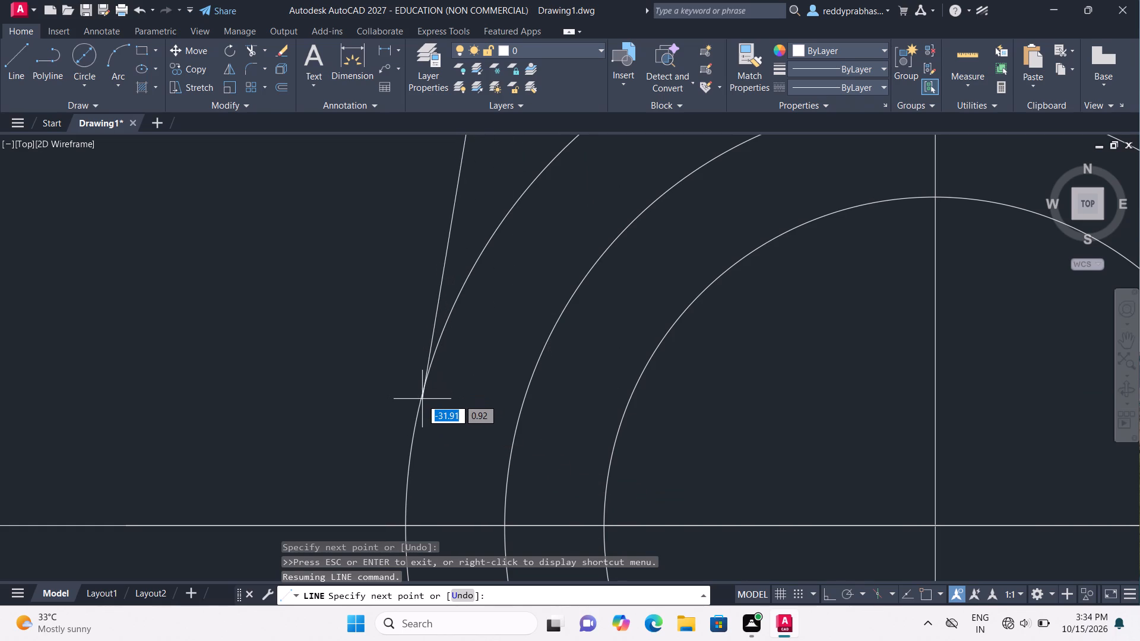
type("ta")
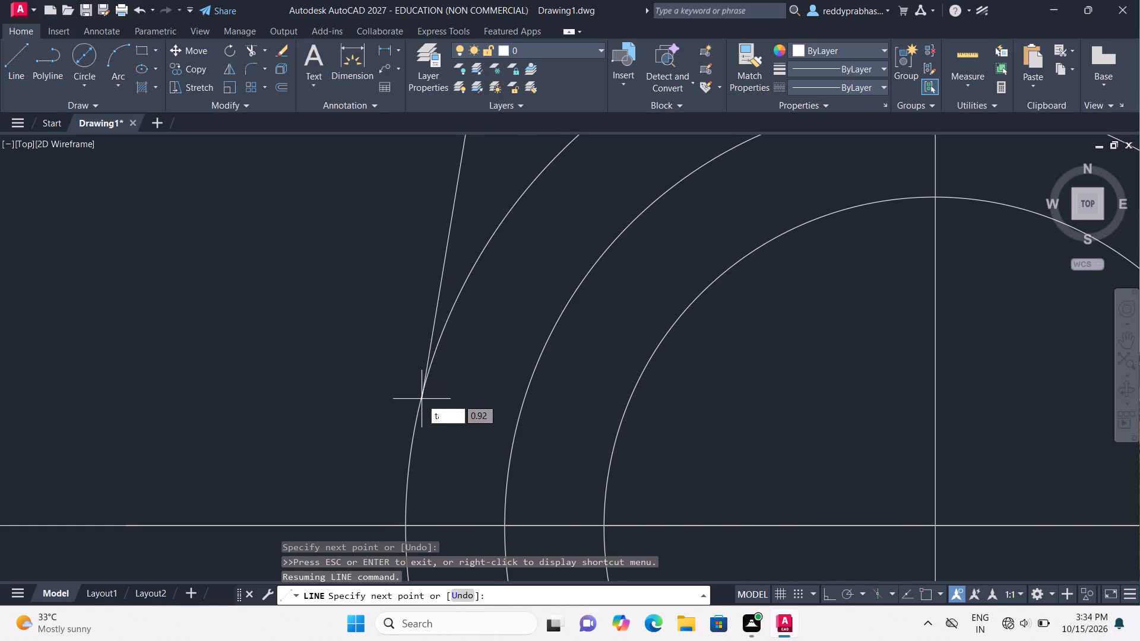
key("b")
key("BackSpace")
key("n")
key("Return")
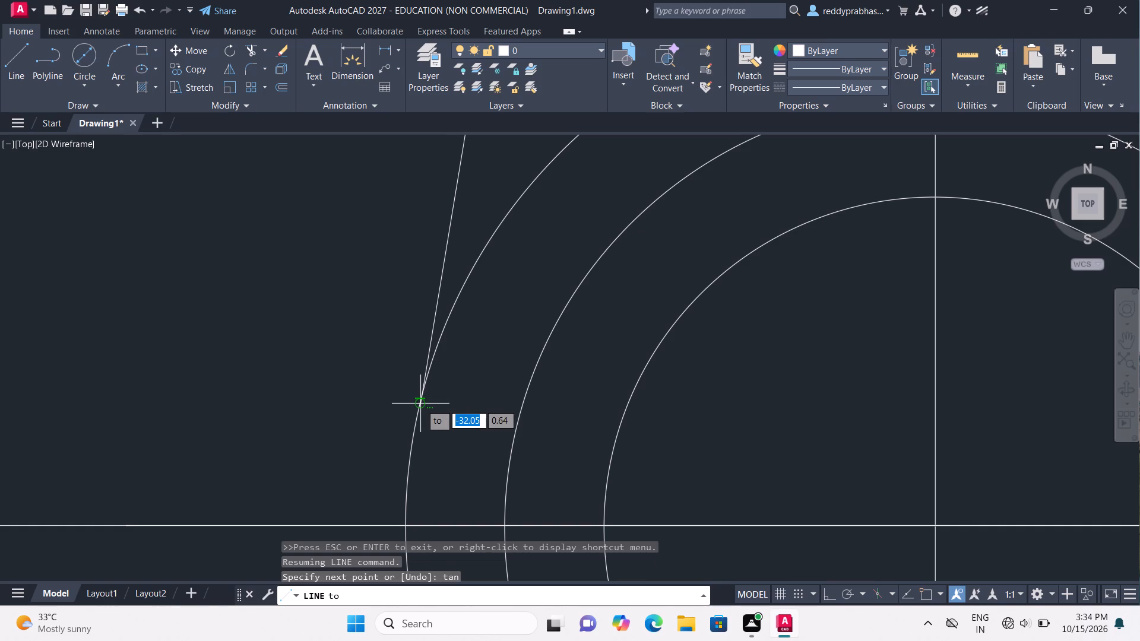
scroll(419, 403, "up", 4)
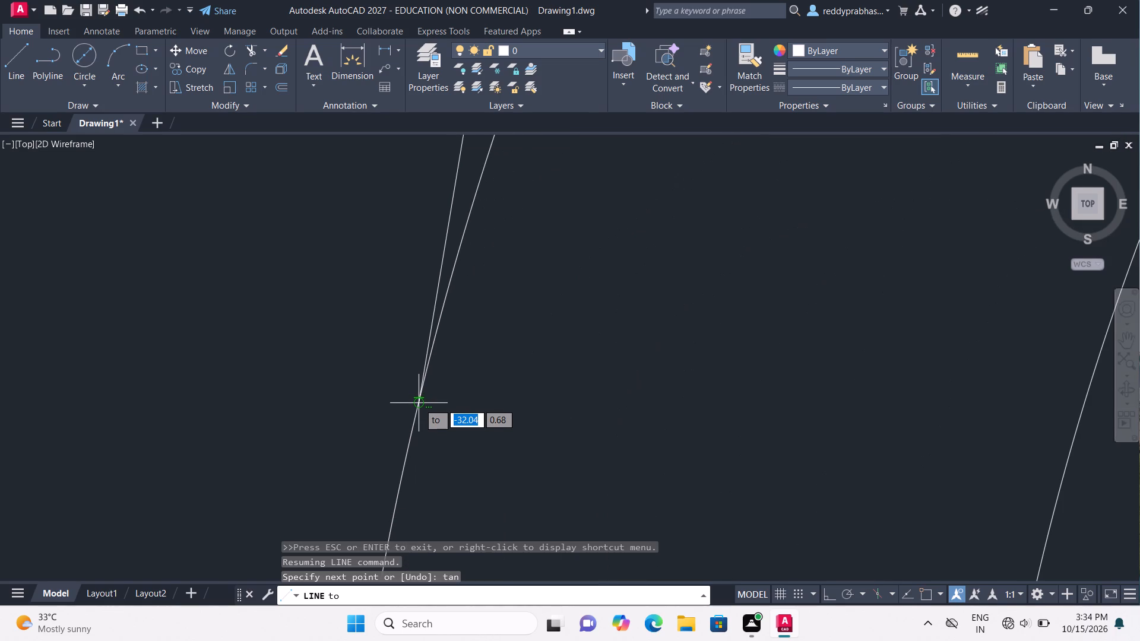
double_click(419, 403)
key("Escape")
Examine where the new tangent line meets the 64 mm circle and the upper body's lower-left corner.
scroll(447, 425, "down", 3)
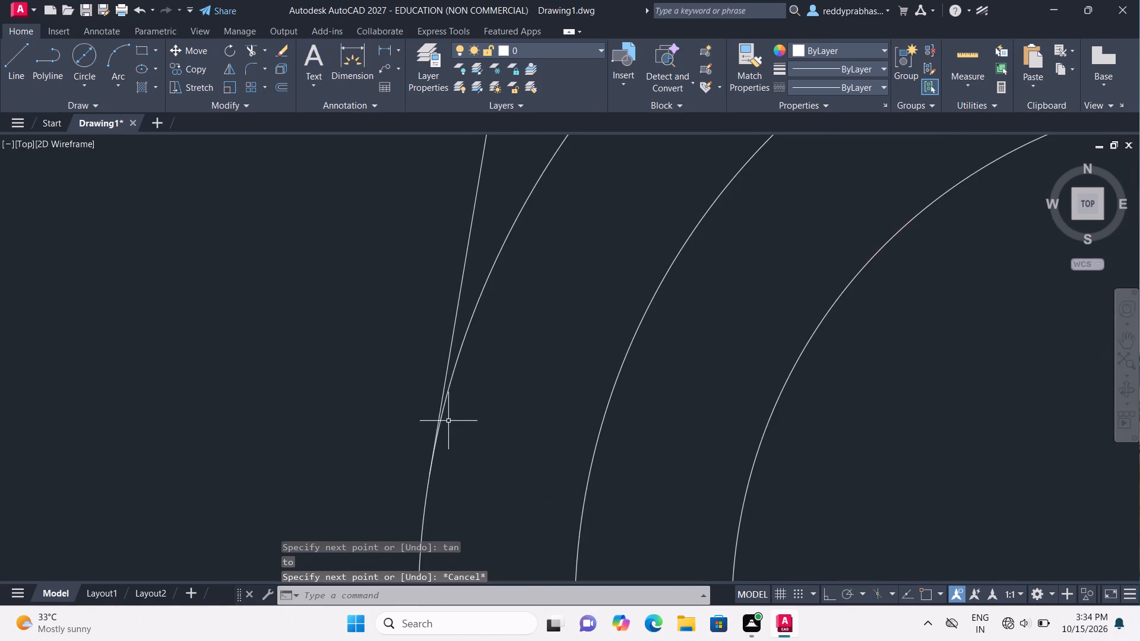
scroll(455, 416, "down", 6)
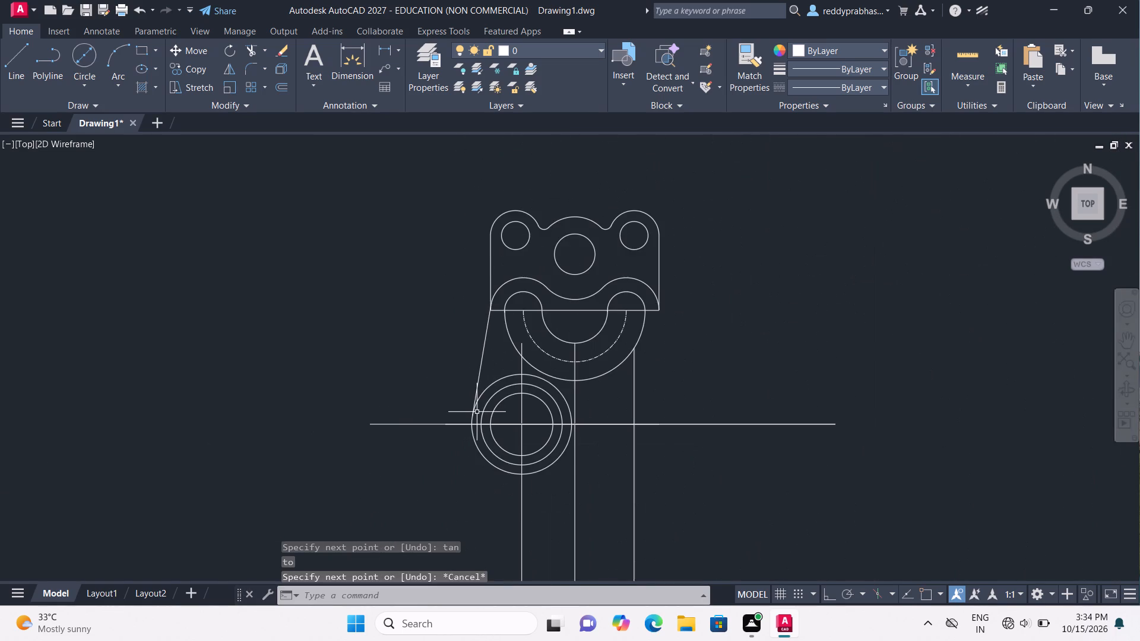
scroll(478, 417, "down", 1)
scroll(476, 413, "up", 5)
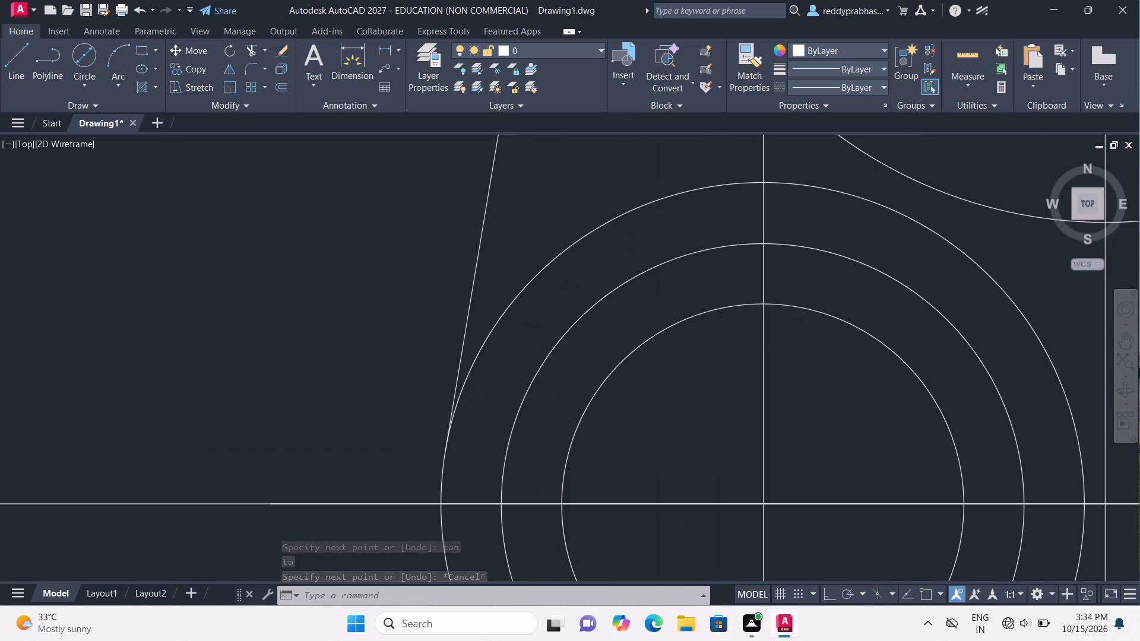
left_click(1120, 334)
left_click_drag(679, 299, 622, 538)
left_click(622, 540)
left_click_drag(617, 373, 558, 577)
left_click(555, 587)
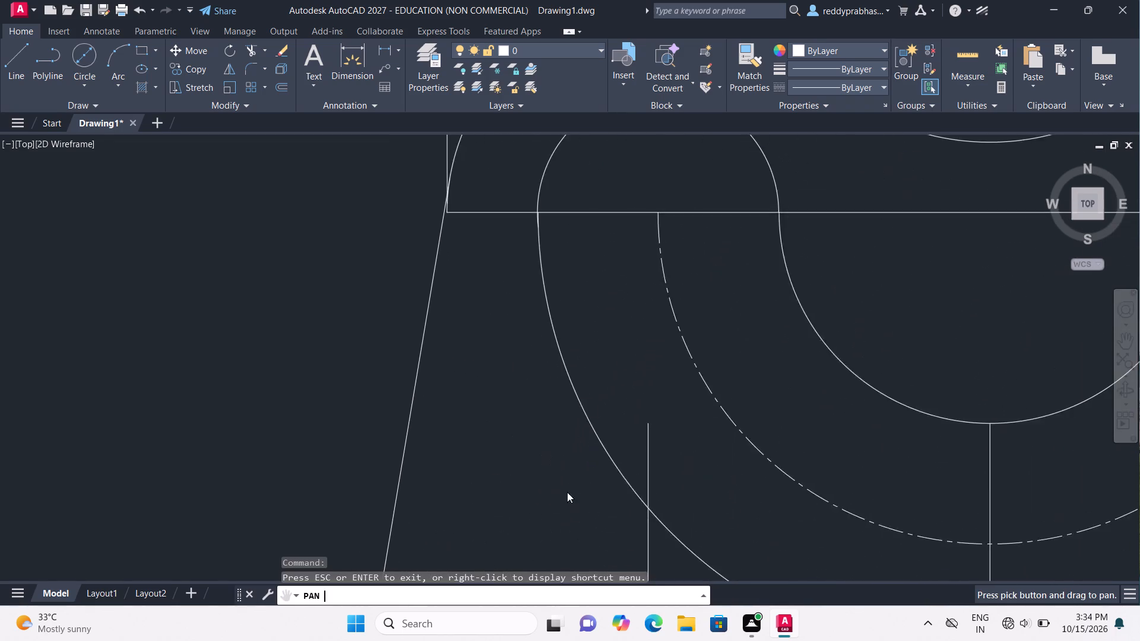
left_click_drag(591, 376, 567, 504)
scroll(460, 427, "up", 3)
left_click_drag(450, 213, 376, 592)
left_click_drag(363, 435, 592, 389)
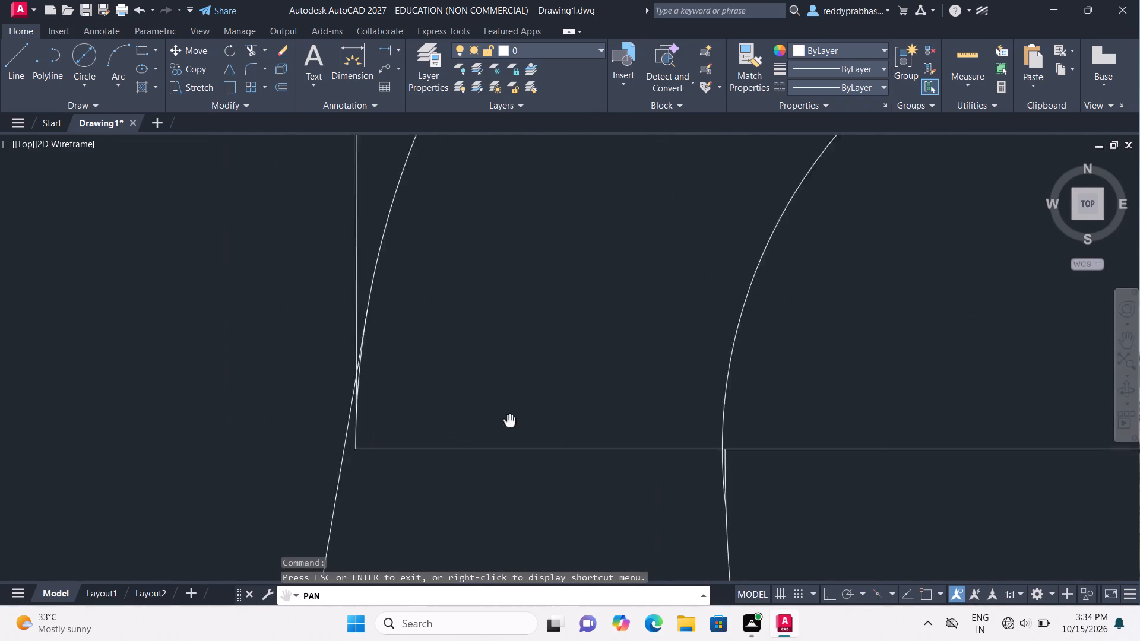
left_click_drag(592, 389, 631, 375)
left_click(631, 375)
scroll(584, 445, "up", 2)
scroll(584, 445, "down", 7)
left_click_drag(639, 493, 1139, 640)
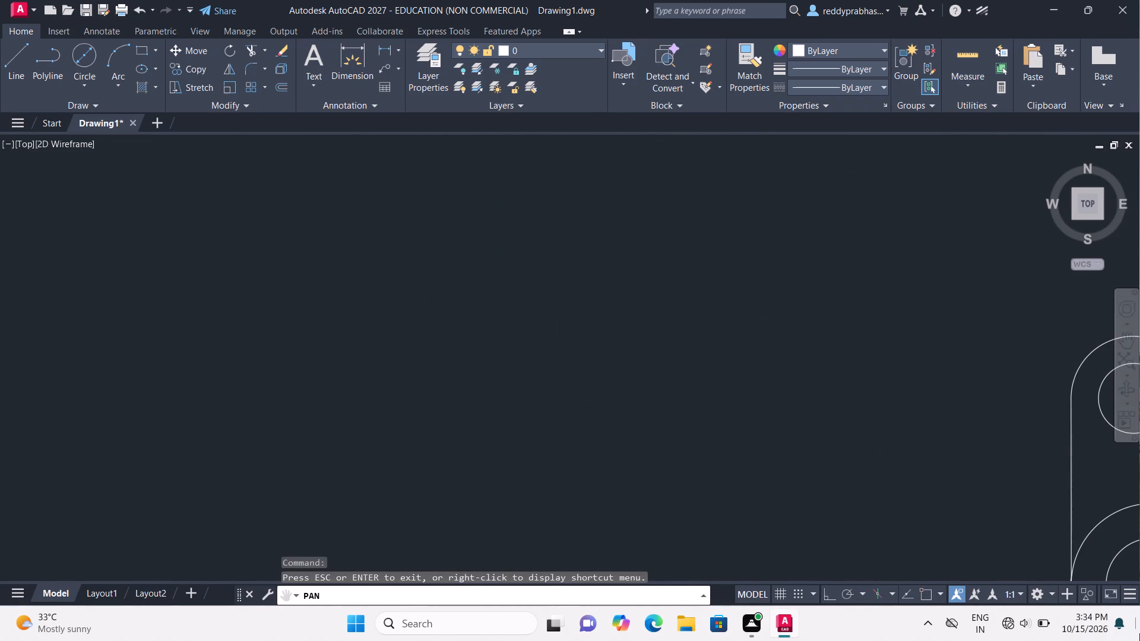
left_click(904, 408)
left_click_drag(970, 445, 486, 132)
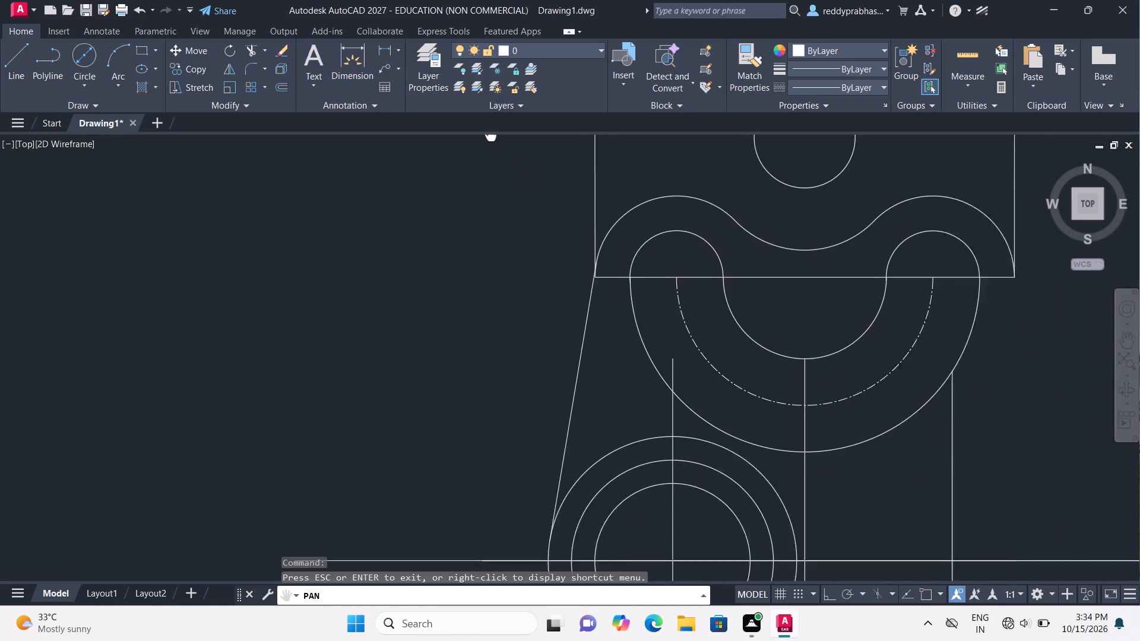
left_click_drag(486, 132, 477, 135)
left_click_drag(460, 140, 454, 143)
scroll(817, 268, "down", 2)
left_click_drag(734, 291, 458, 312)
left_click_drag(446, 324, 439, 332)
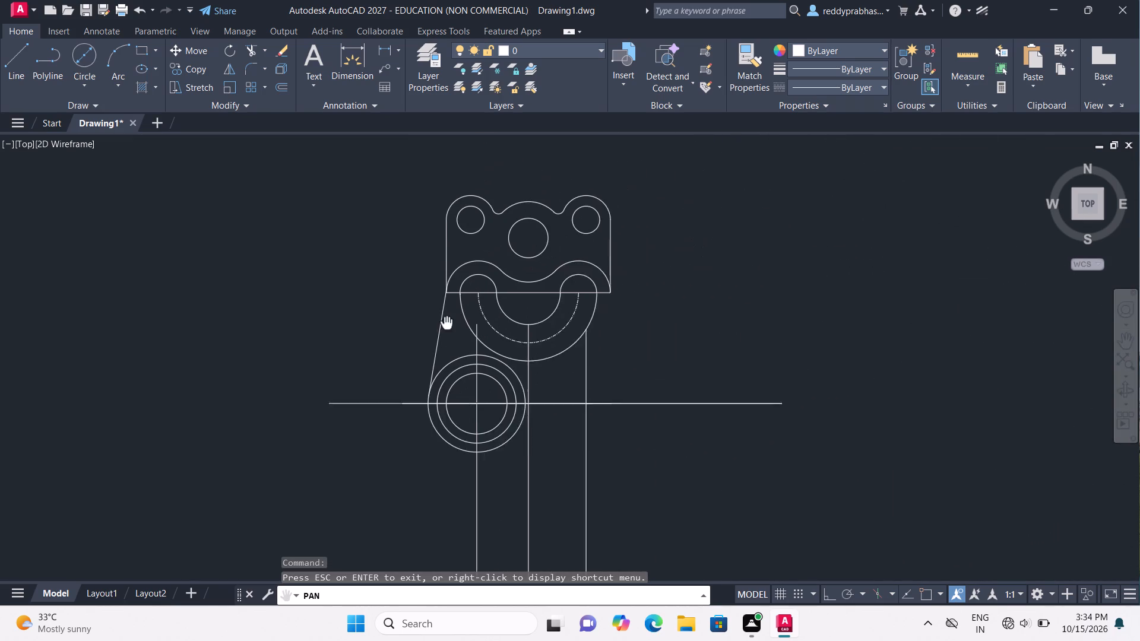
left_click_drag(439, 332, 432, 339)
left_click(432, 340)
key("Escape")
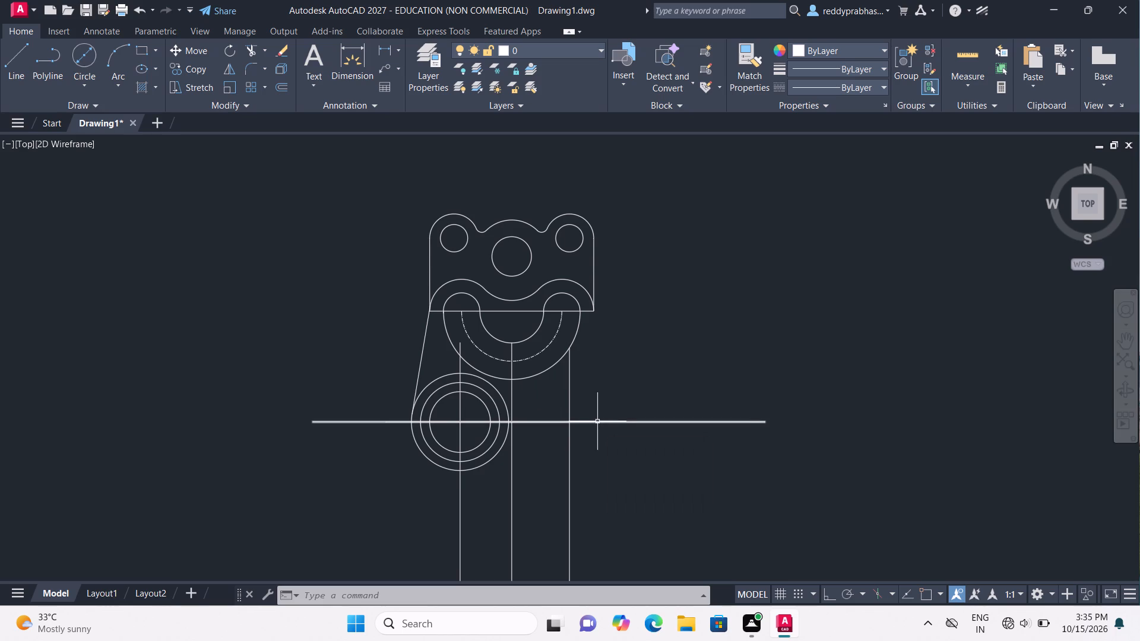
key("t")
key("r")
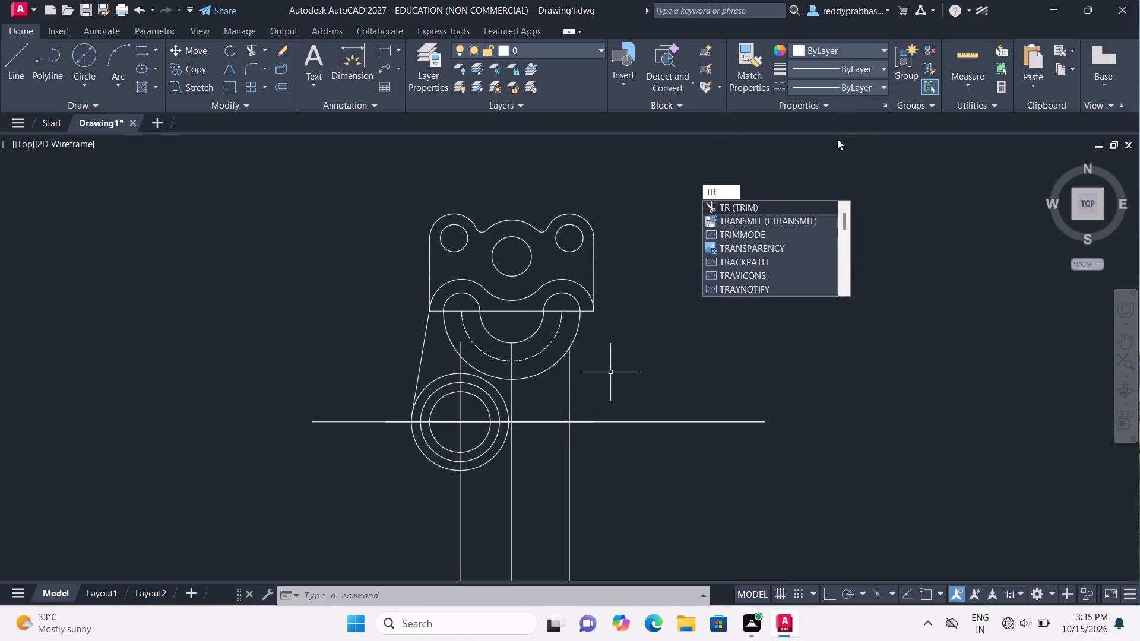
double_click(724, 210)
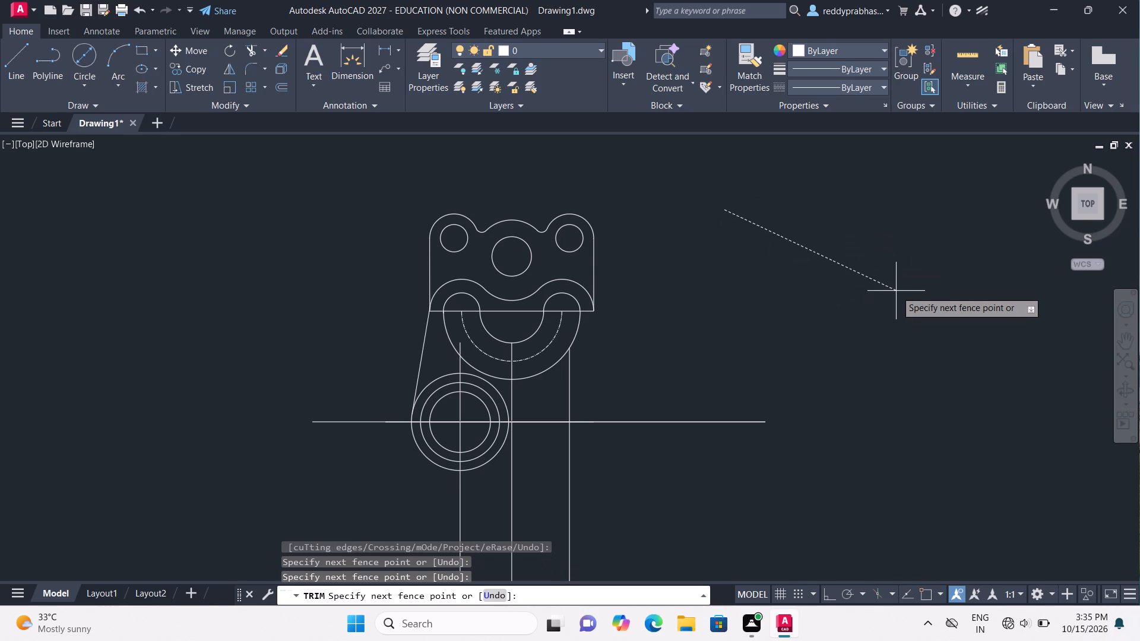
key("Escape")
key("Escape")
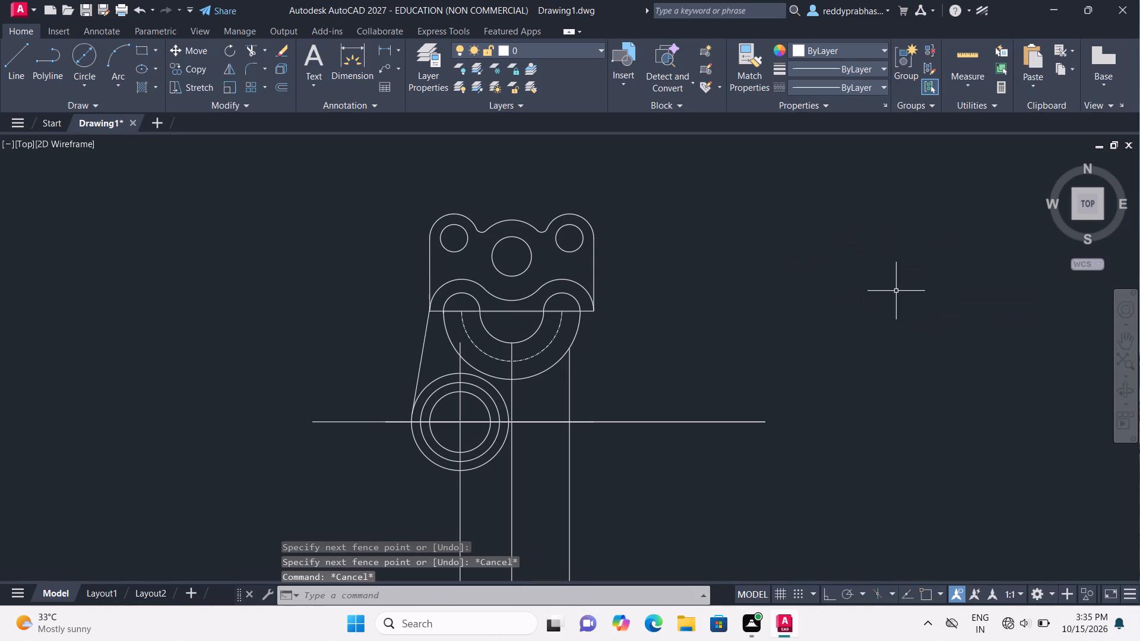
Trim the left vertical construction line above the circles' centre, keeping only the short segment between the middle and inner circles.
key("t")
key("r")
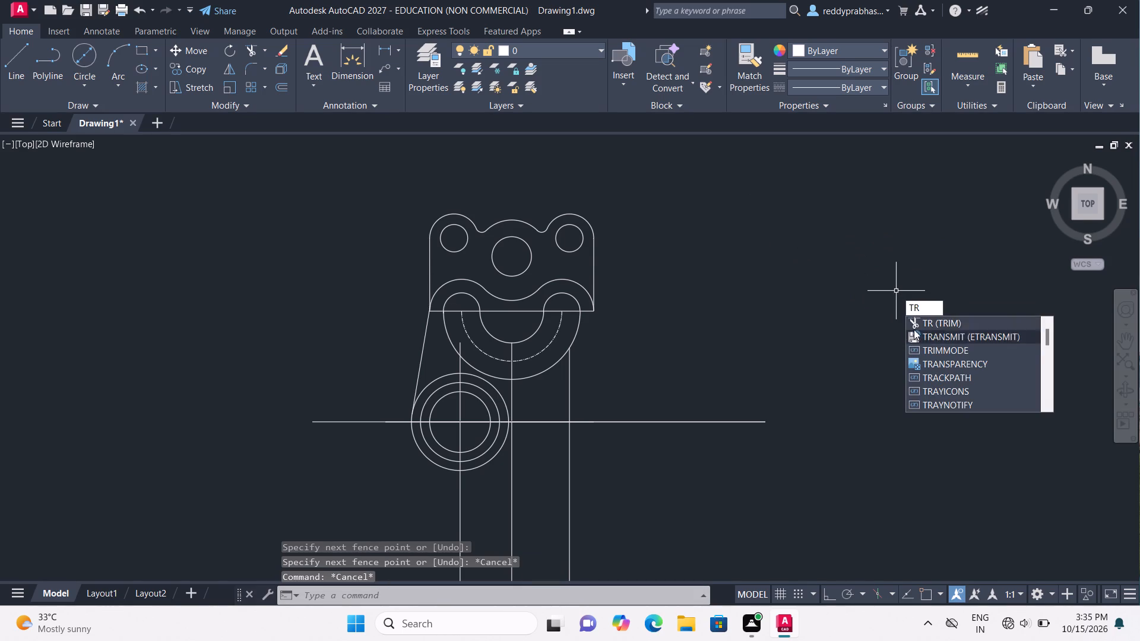
left_click(919, 322)
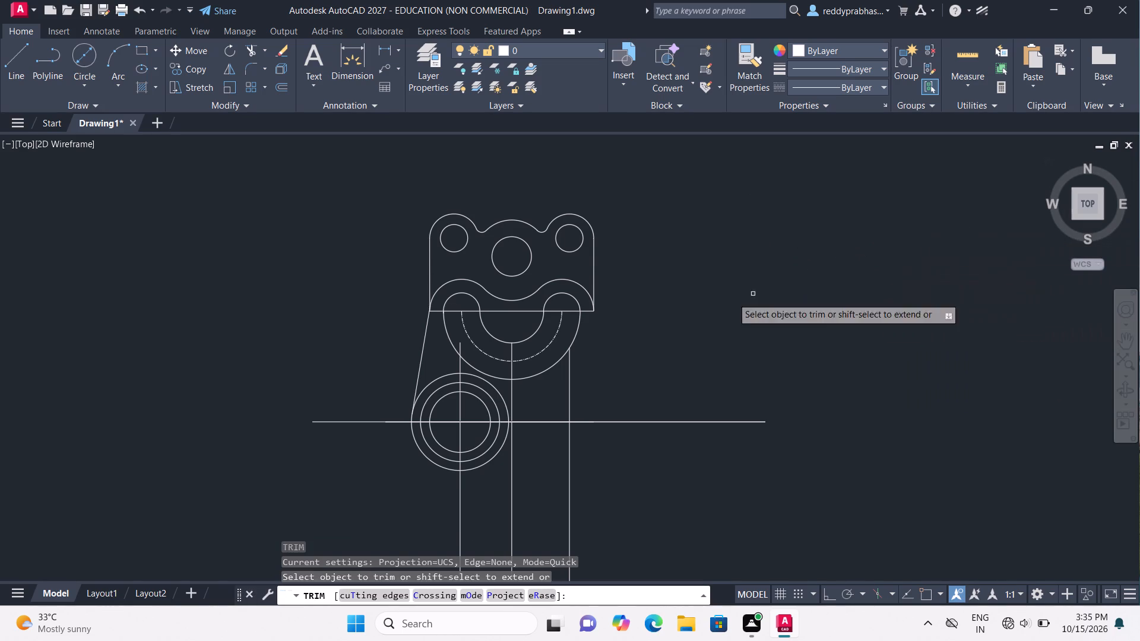
left_click(463, 346)
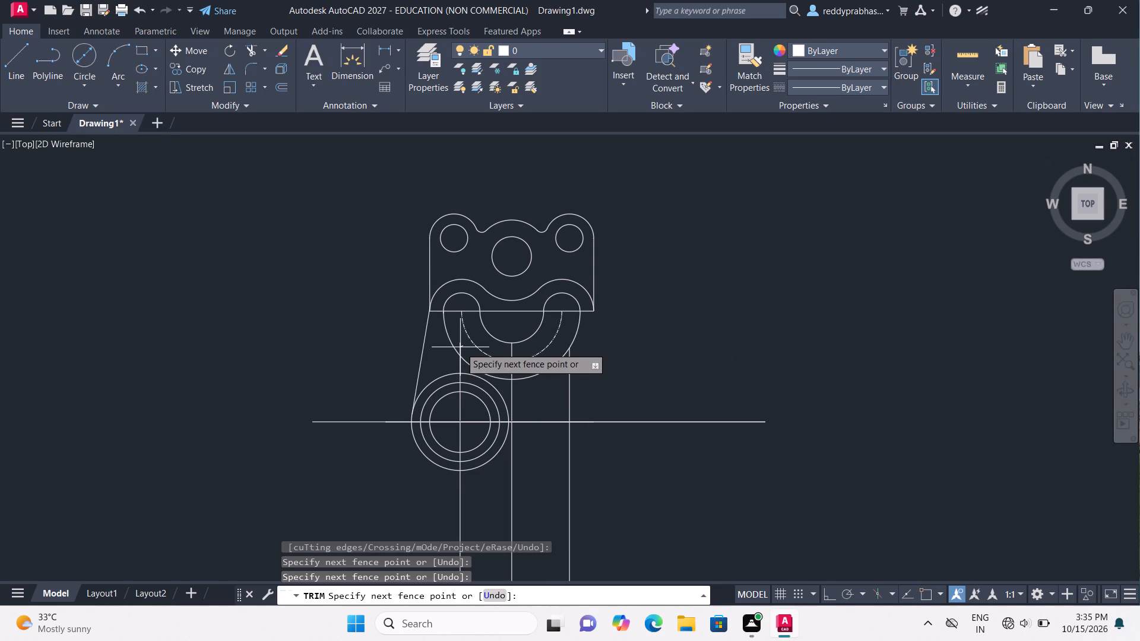
double_click(460, 347)
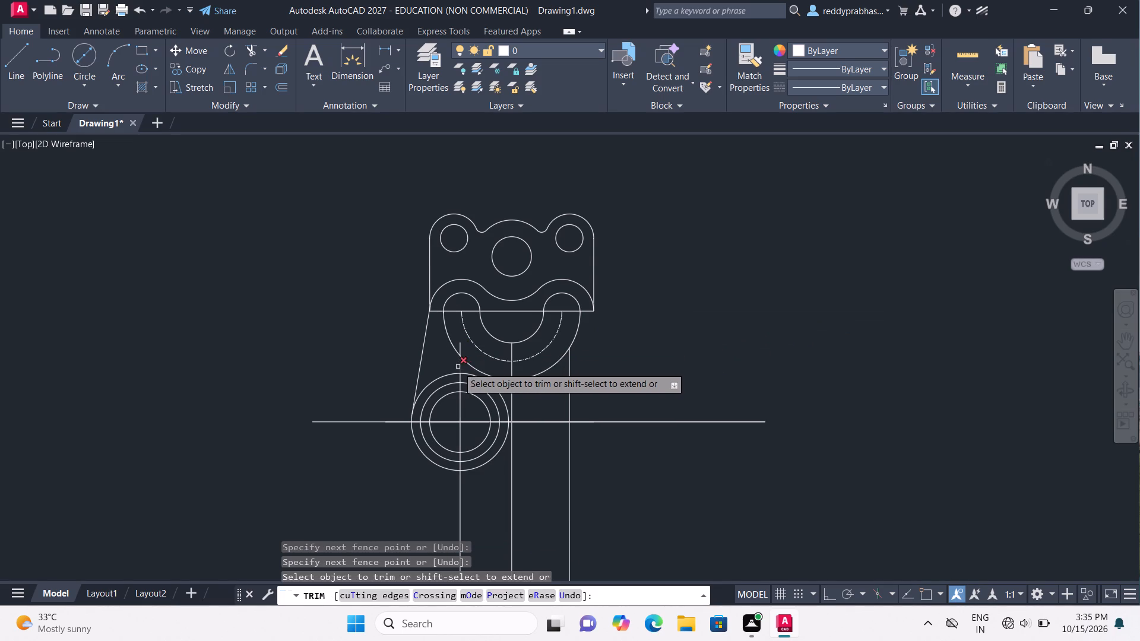
double_click(460, 367)
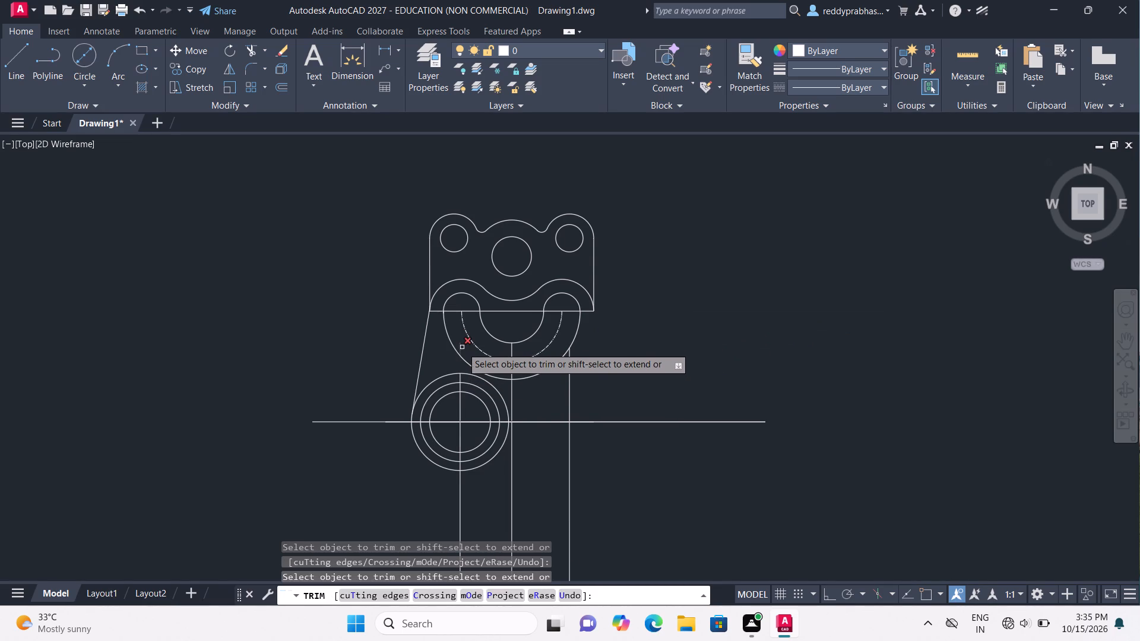
left_click(462, 347)
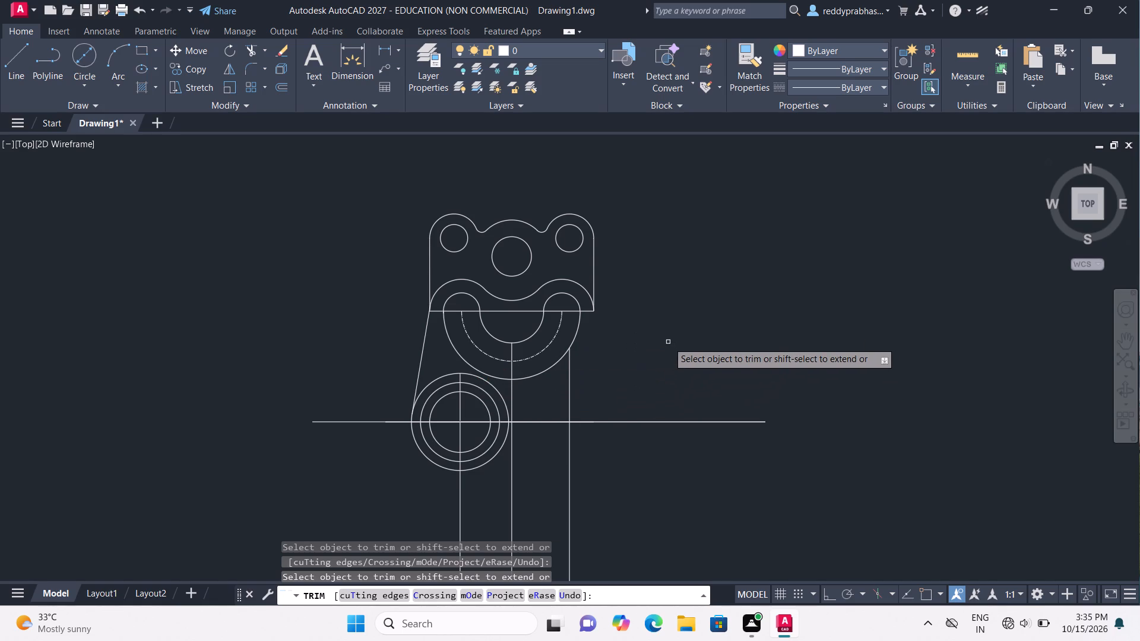
left_click(460, 410)
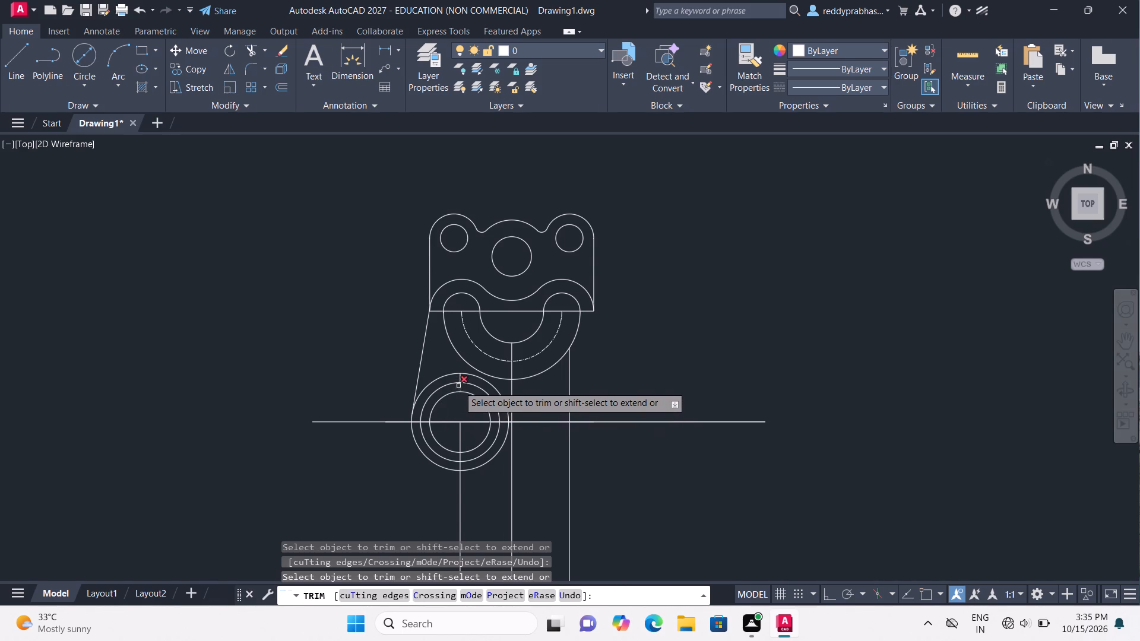
scroll(458, 386, "up", 1)
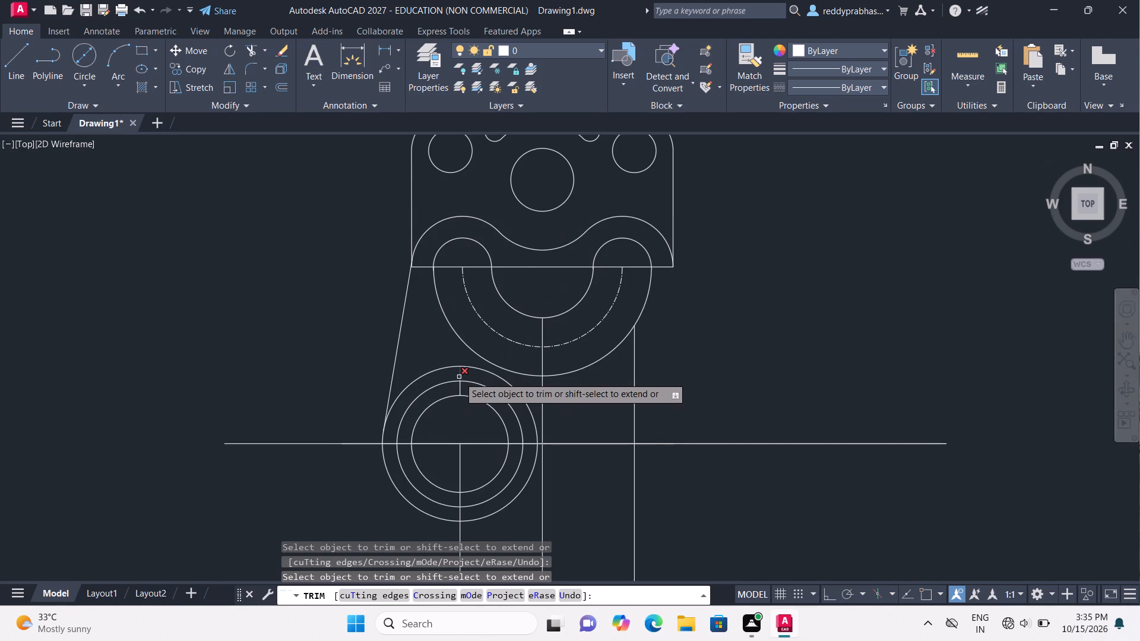
double_click(459, 377)
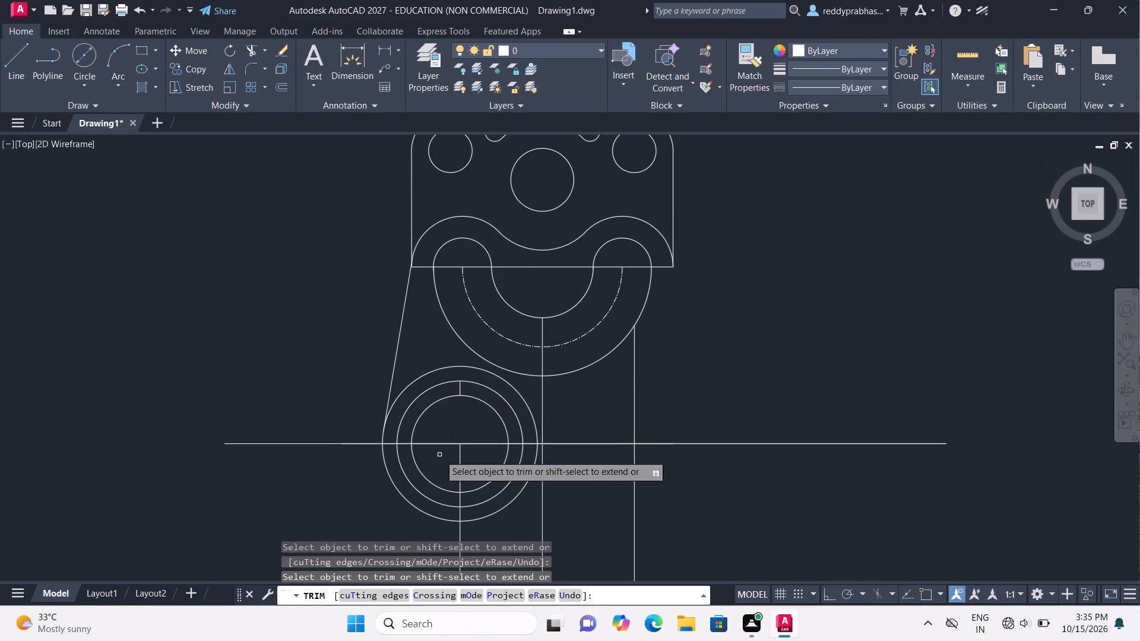
key("Escape")
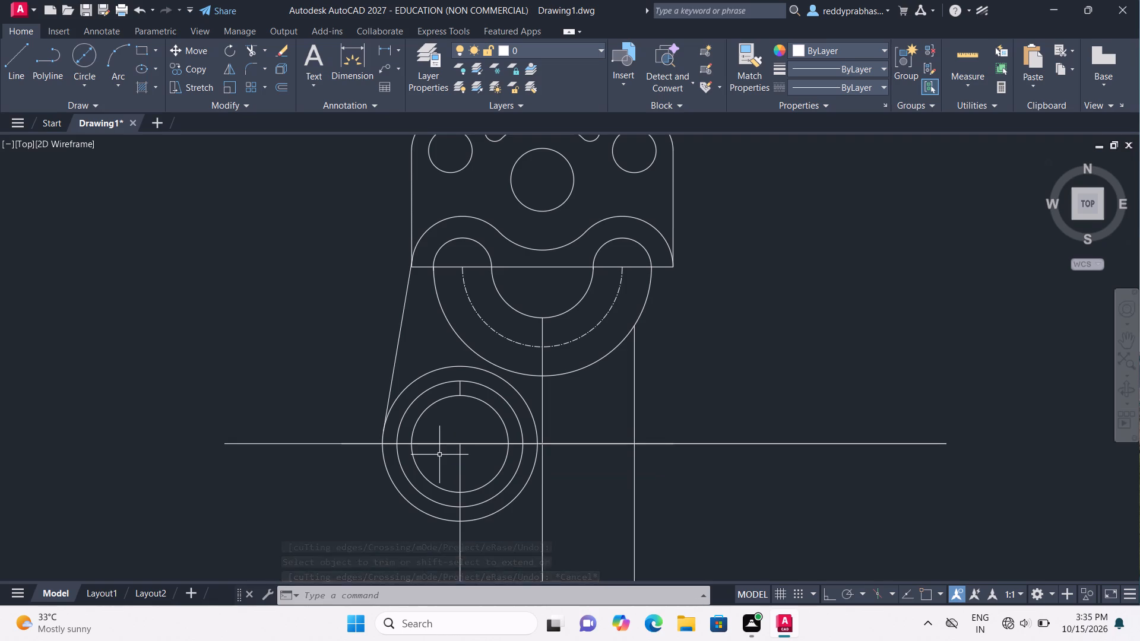
Offset the short vertical segment between the middle and inner circles by 5 mm to both sides.
scroll(666, 487, "up", 1)
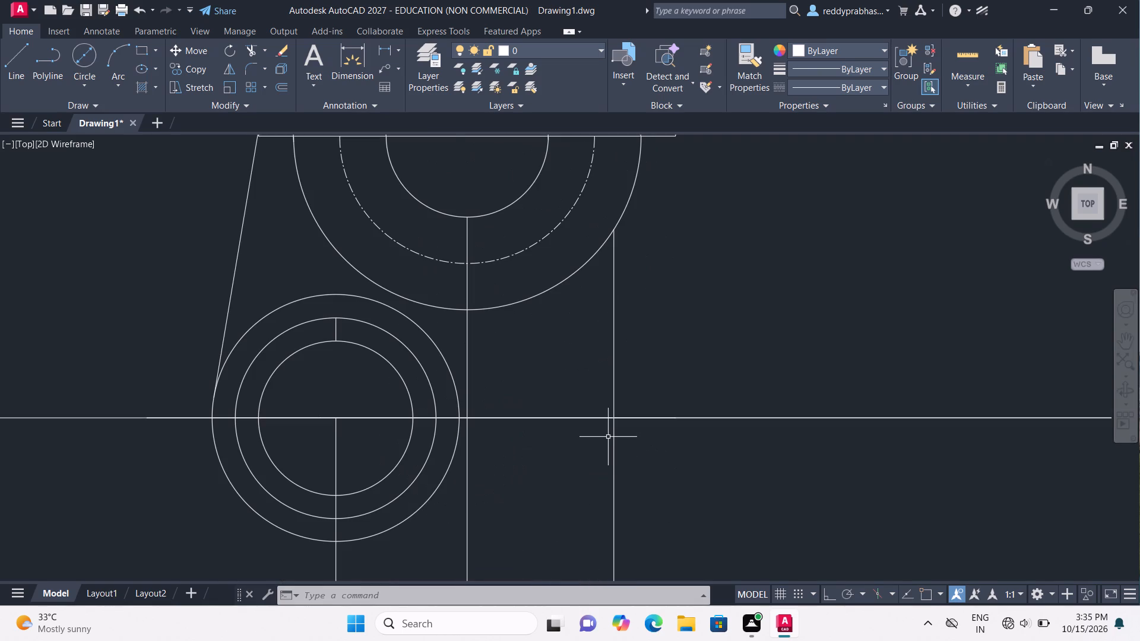
type("off")
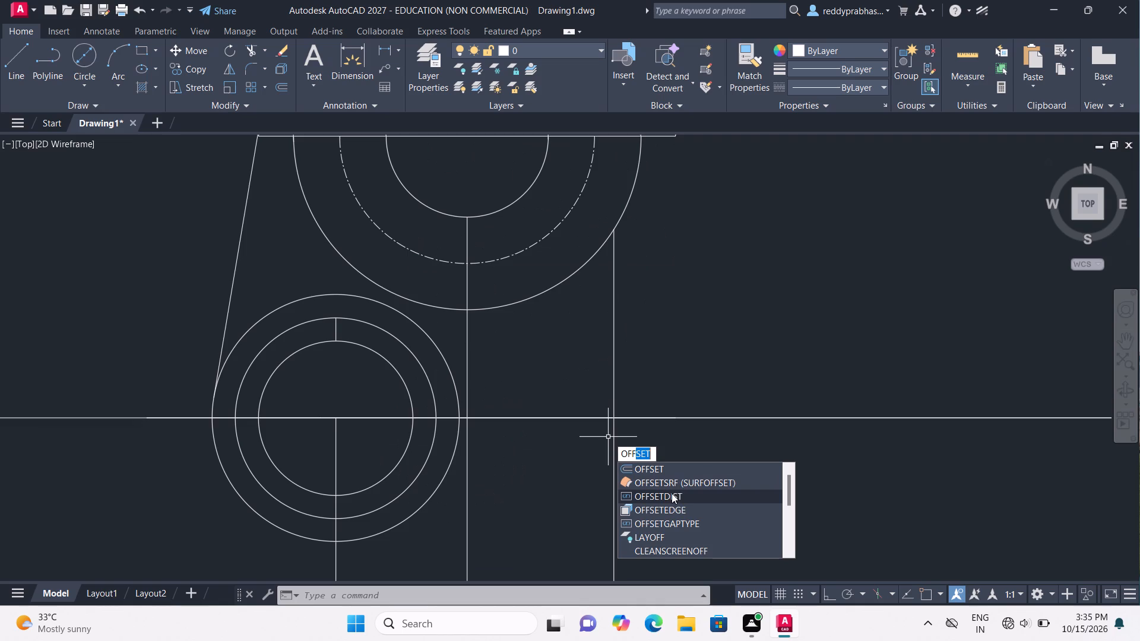
left_click(686, 469)
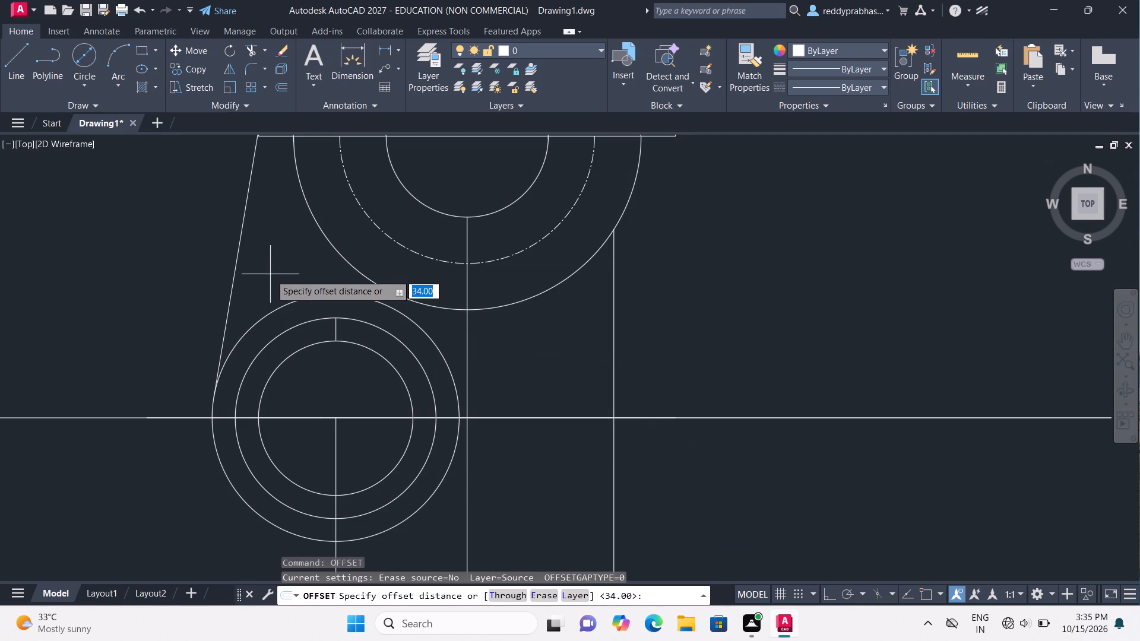
key("5")
key("Return")
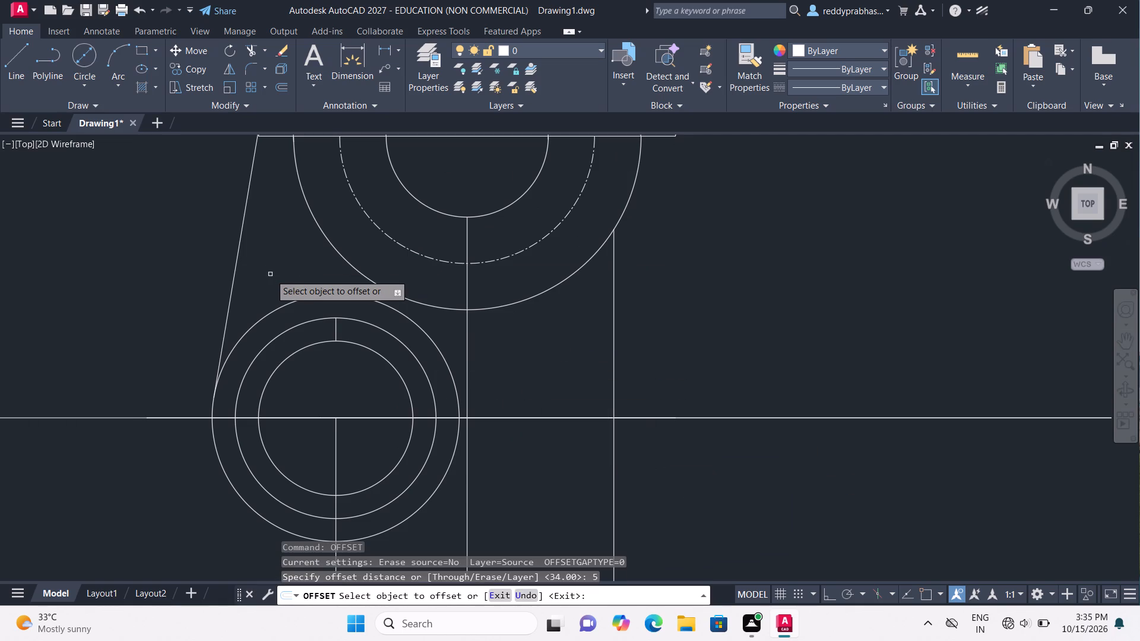
double_click(337, 332)
left_click(338, 334)
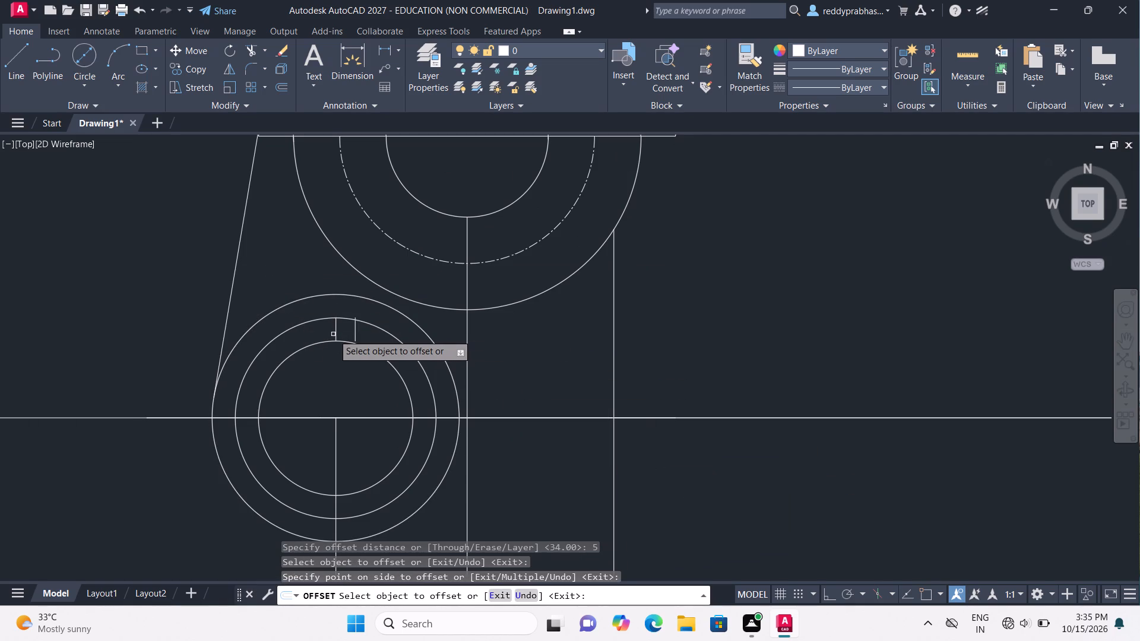
double_click(335, 336)
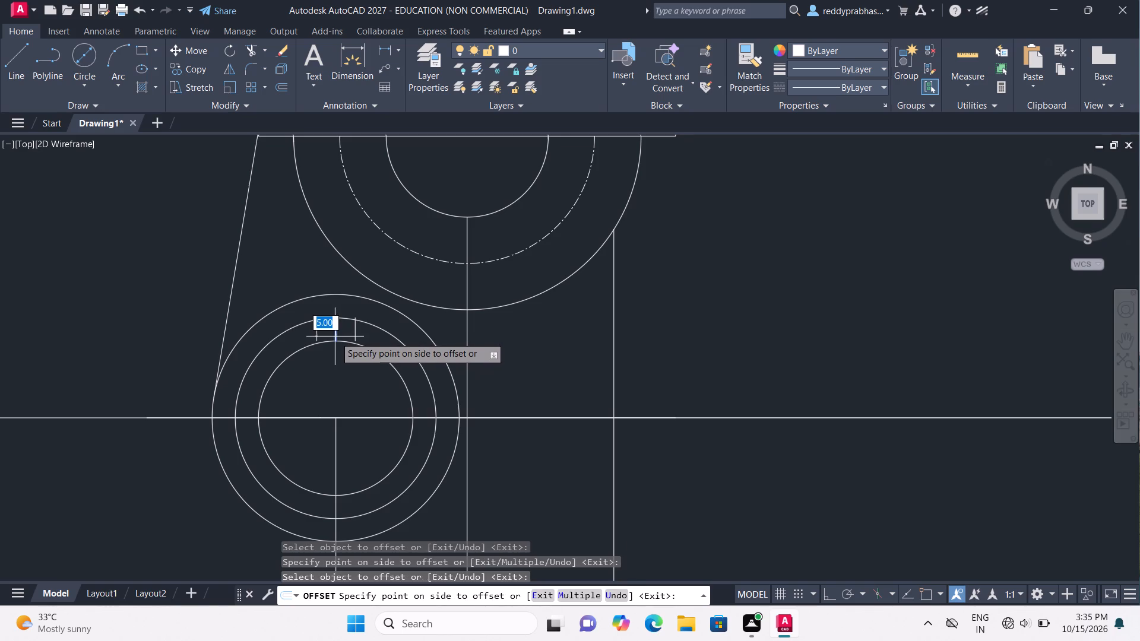
left_click(335, 337)
key("Escape")
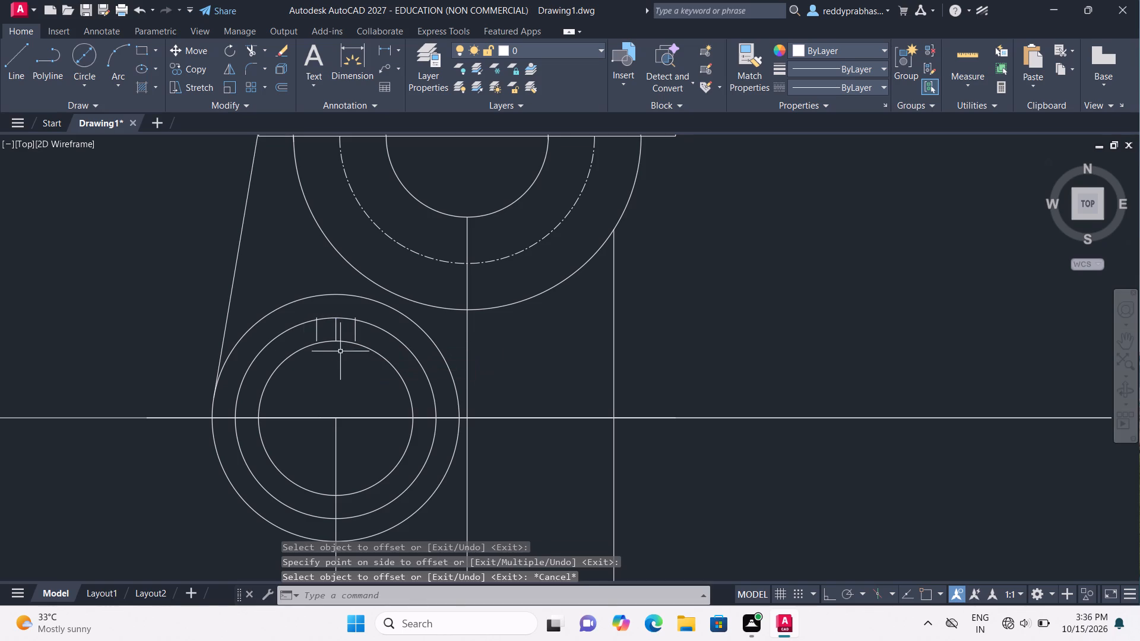
Extend the three short vertical segments up to the 64 mm circle and down to the horizontal centre line.
key("e")
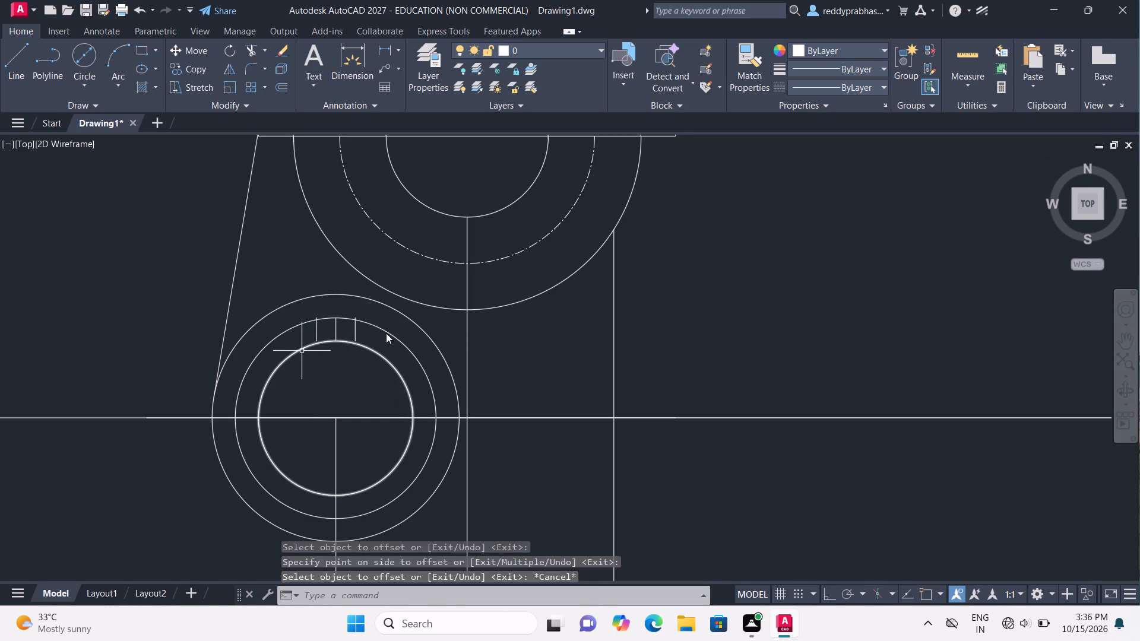
key("x")
left_click(424, 386)
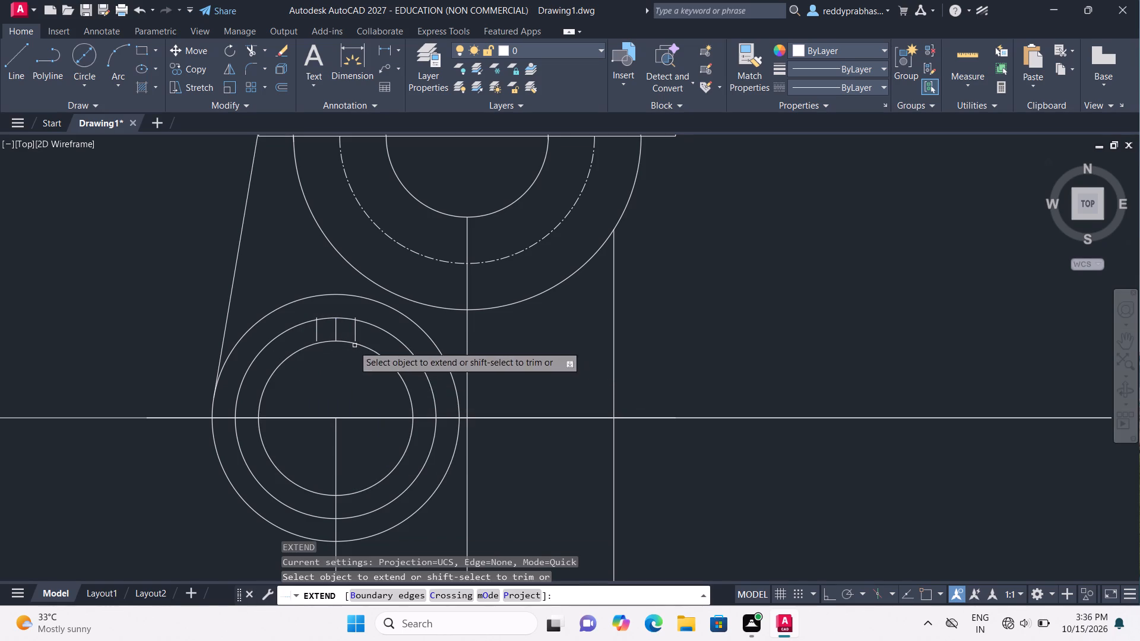
left_click(355, 335)
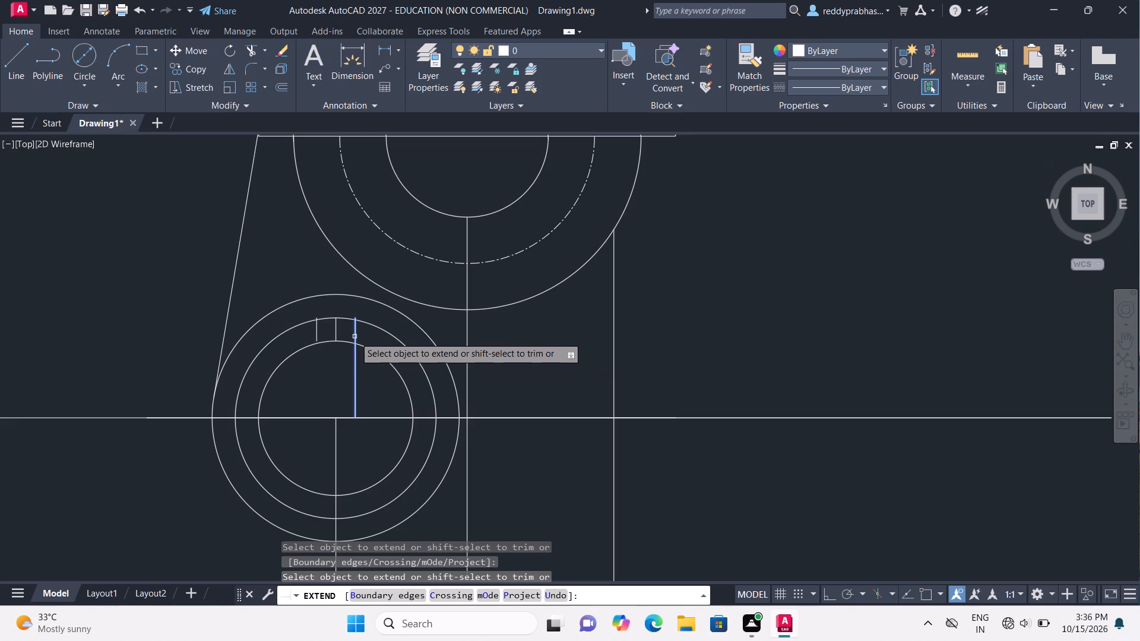
left_click(354, 337)
left_click(356, 332)
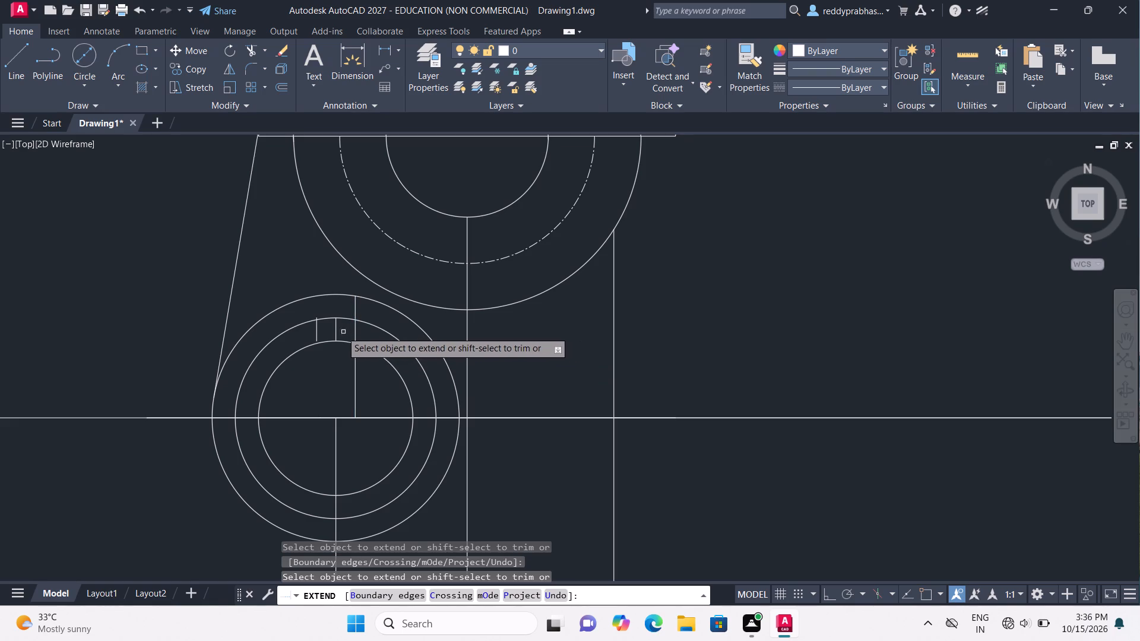
left_click(337, 330)
left_click(337, 328)
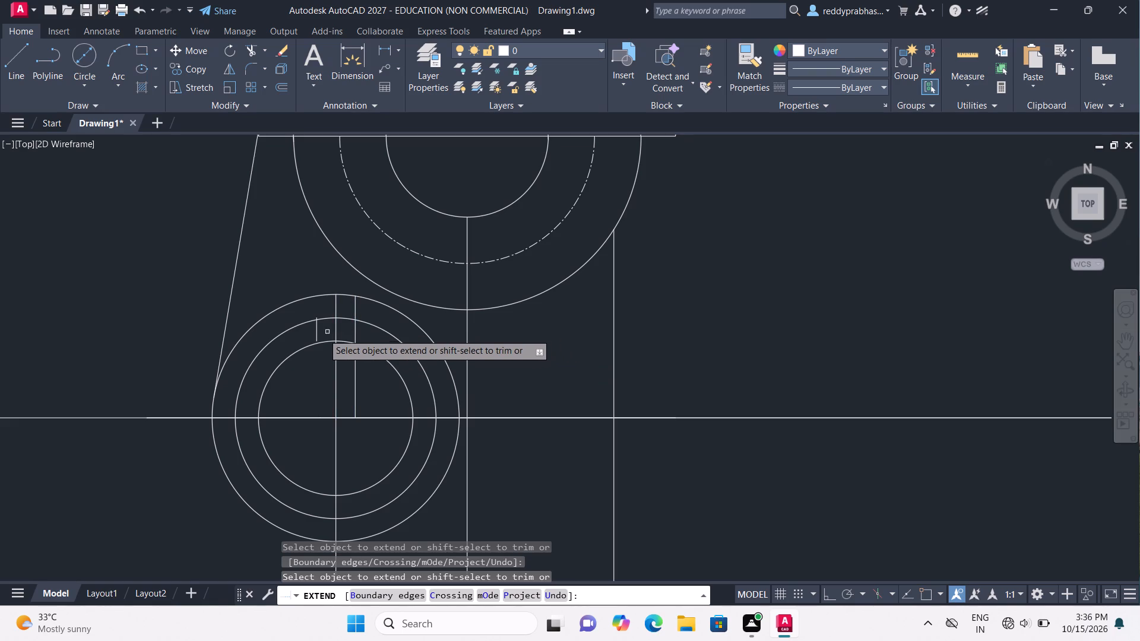
left_click(318, 335)
left_click(316, 337)
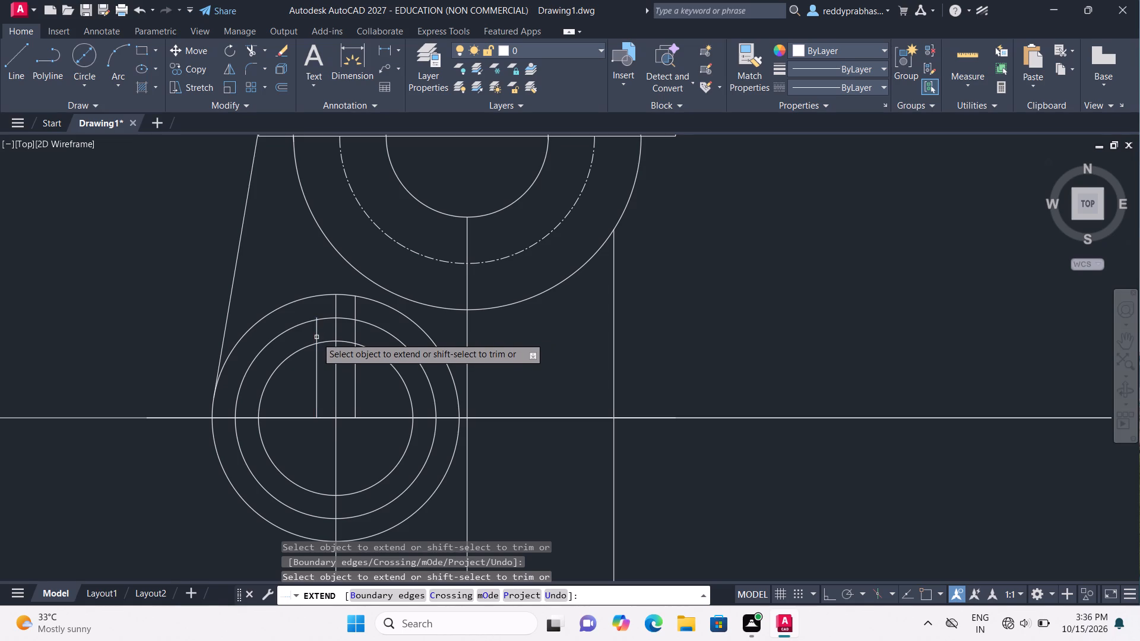
left_click(318, 327)
key("Escape")
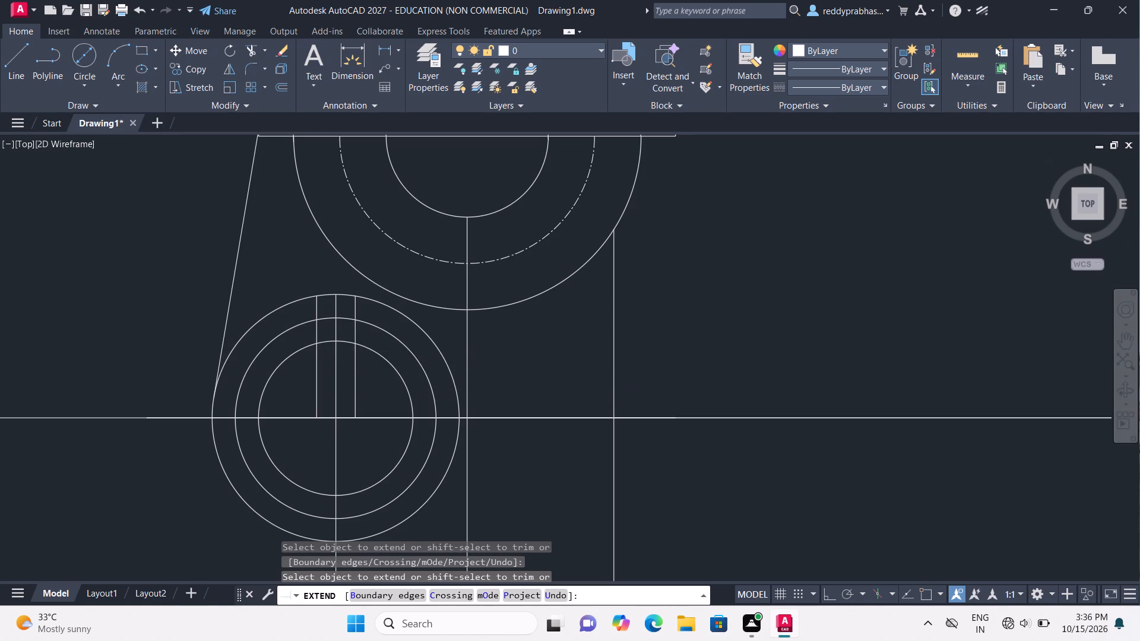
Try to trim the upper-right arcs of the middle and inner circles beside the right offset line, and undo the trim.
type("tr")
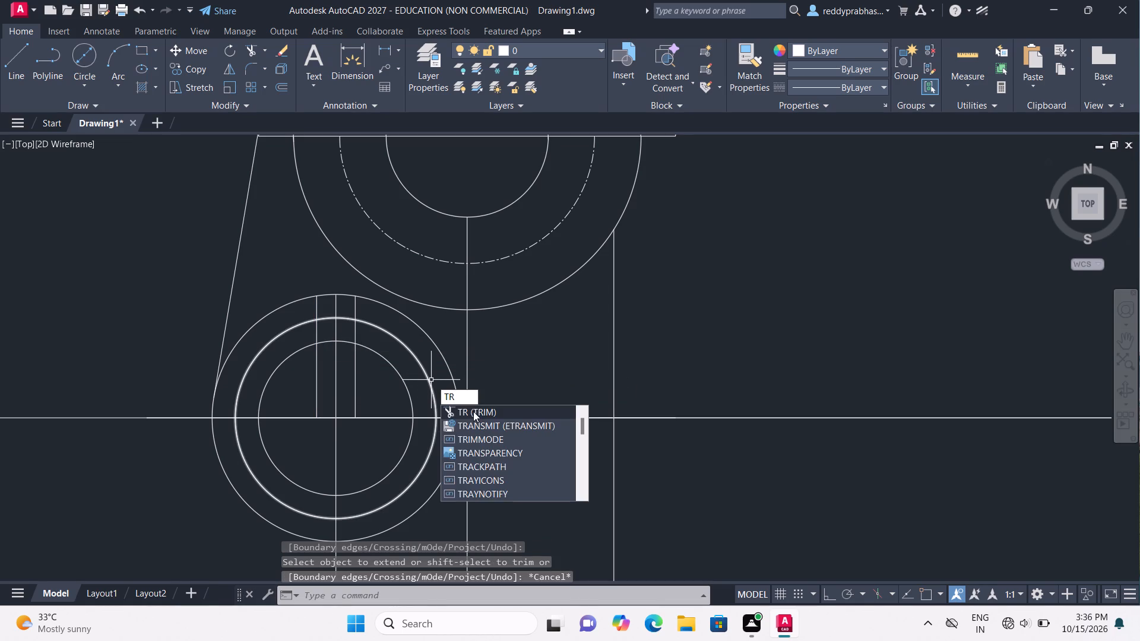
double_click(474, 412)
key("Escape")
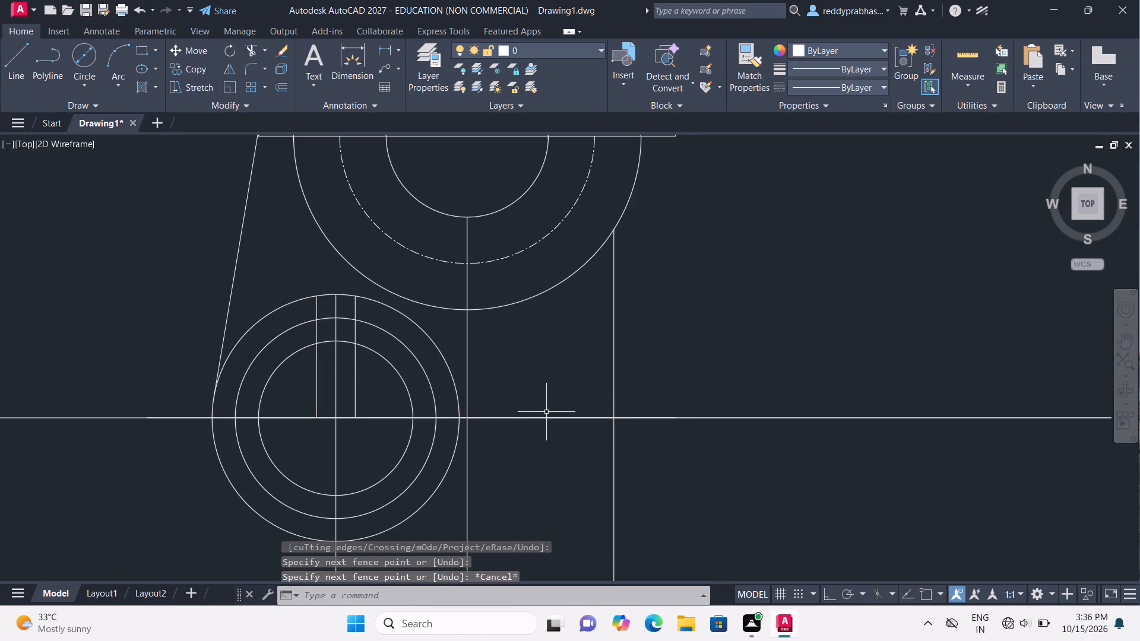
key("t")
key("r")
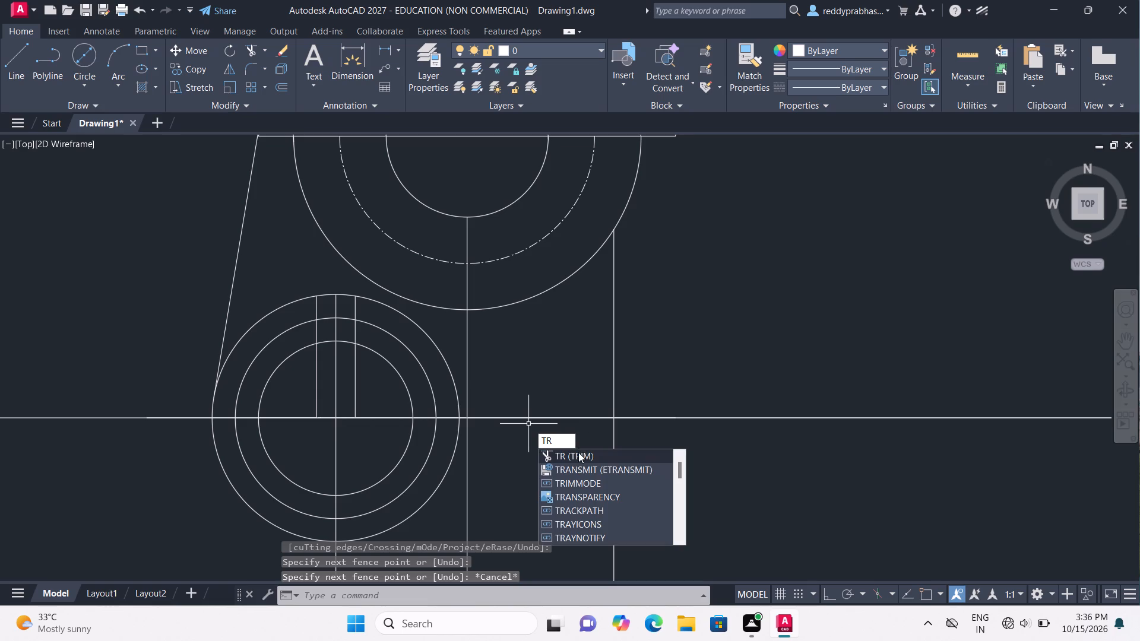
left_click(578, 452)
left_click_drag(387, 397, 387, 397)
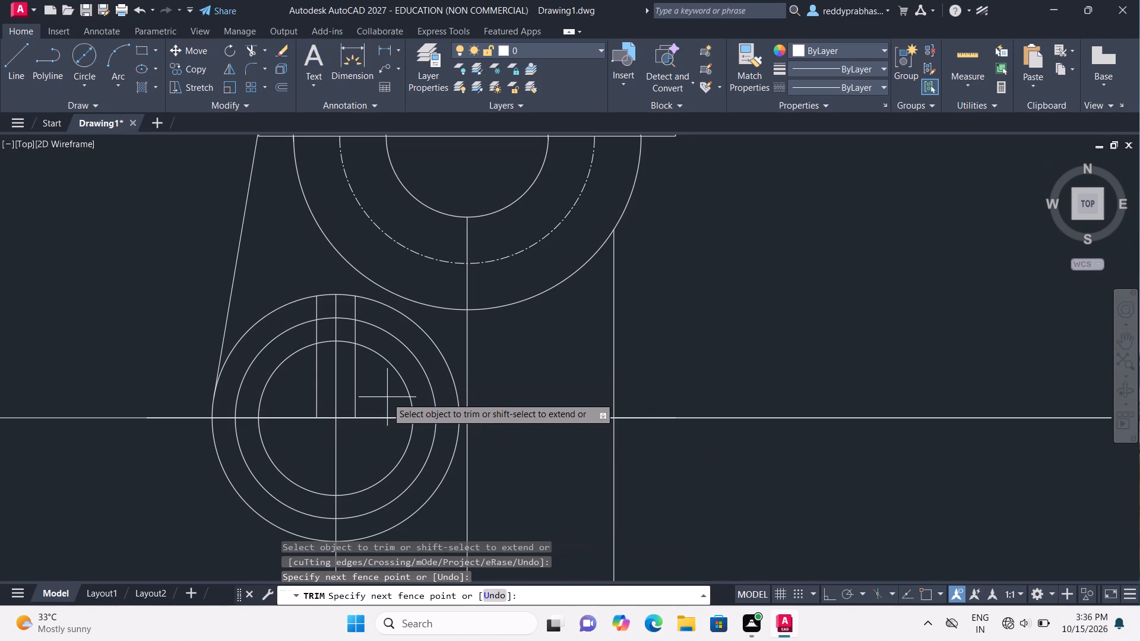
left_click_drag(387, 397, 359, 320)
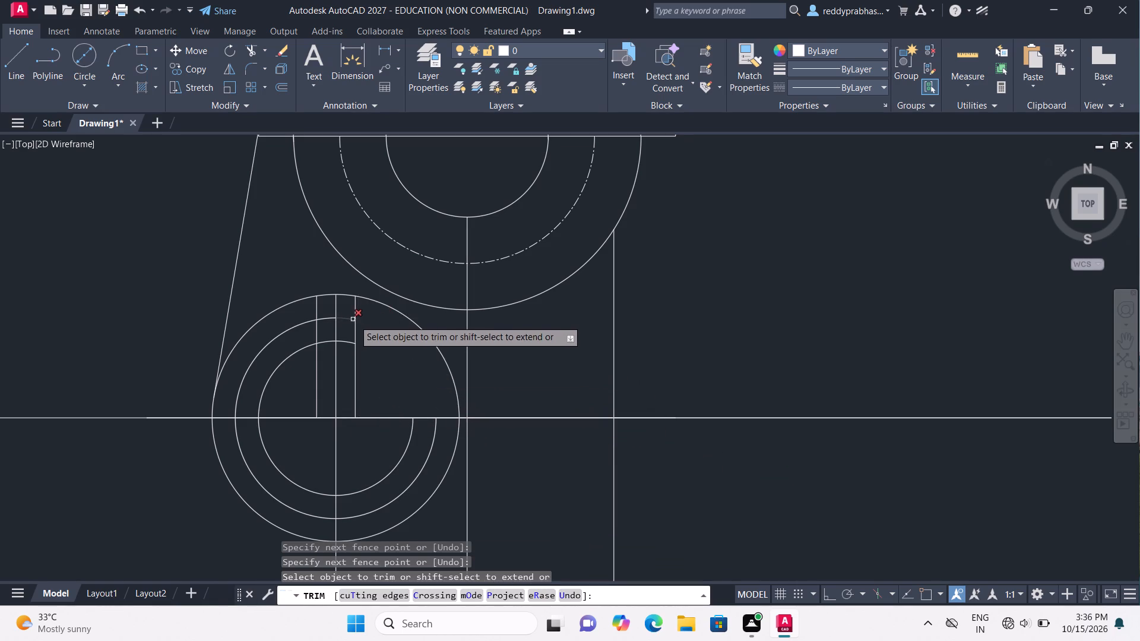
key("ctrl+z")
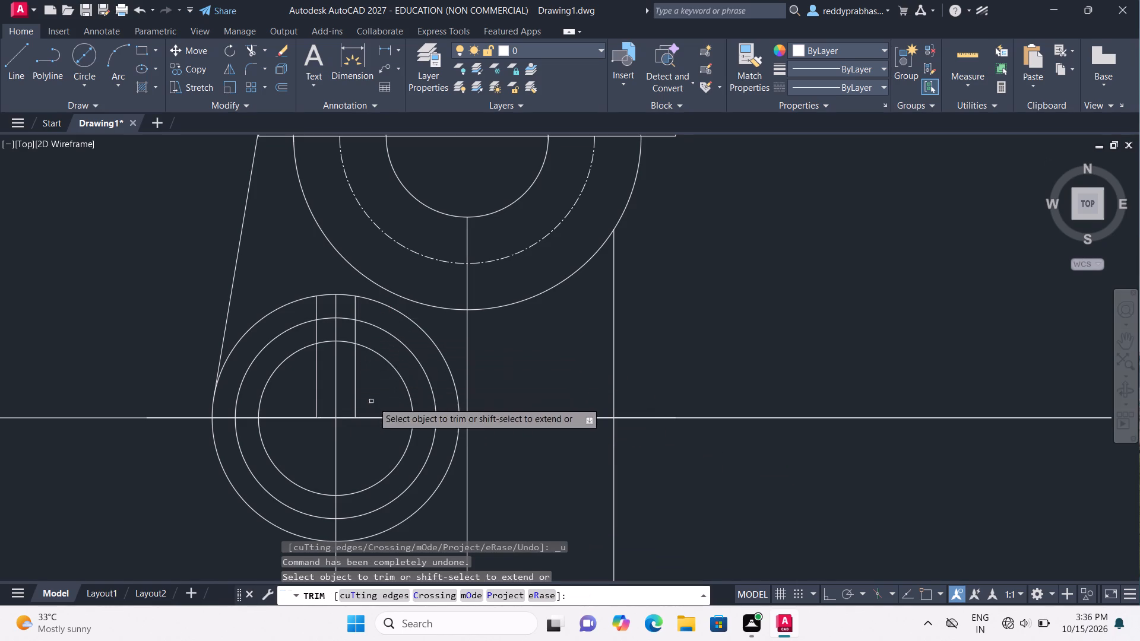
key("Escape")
Trim the three short vertical lines above the lower-left circles' centre, keeping only their portions between the inner and middle circles.
key("t")
key("r")
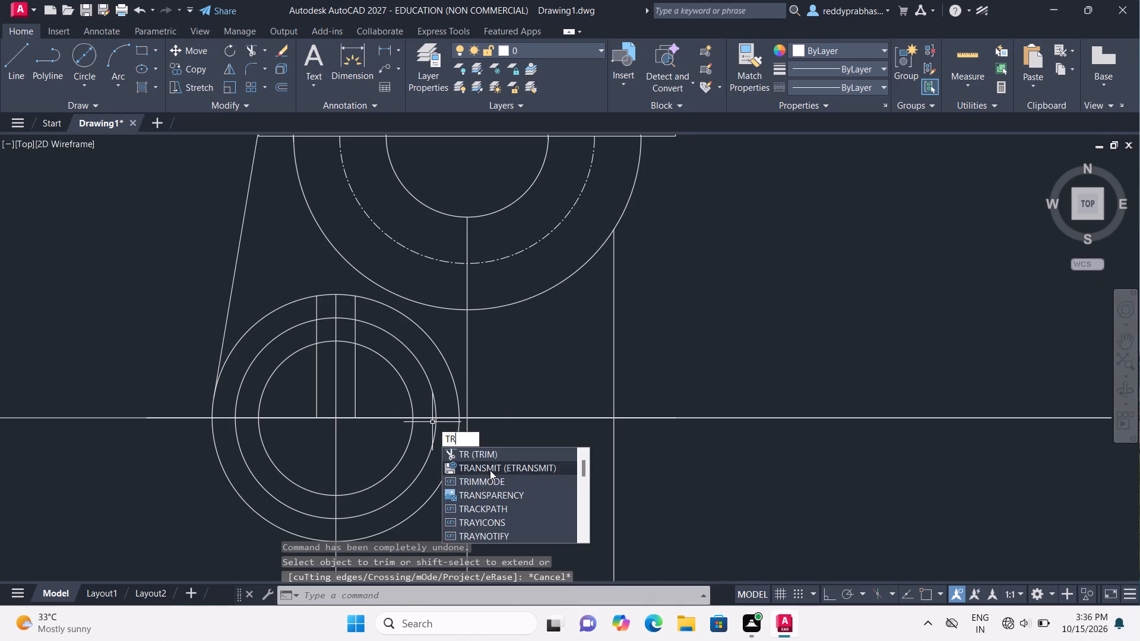
left_click(486, 458)
left_click_drag(369, 395, 366, 395)
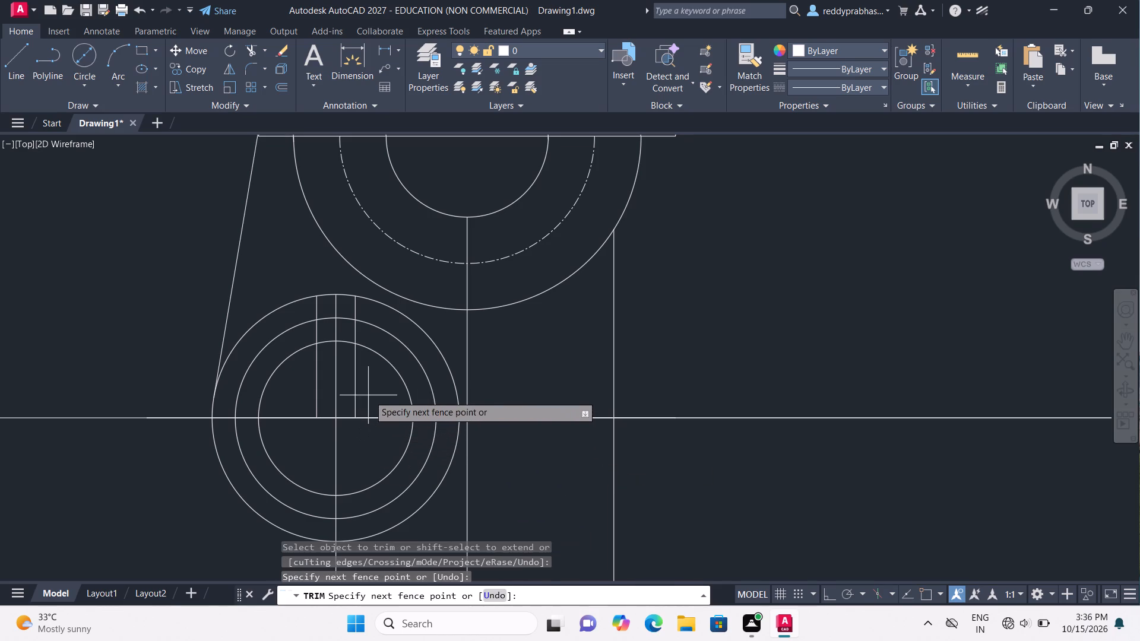
left_click_drag(366, 395, 363, 394)
left_click(361, 393)
left_click_drag(356, 391, 311, 396)
left_click(311, 396)
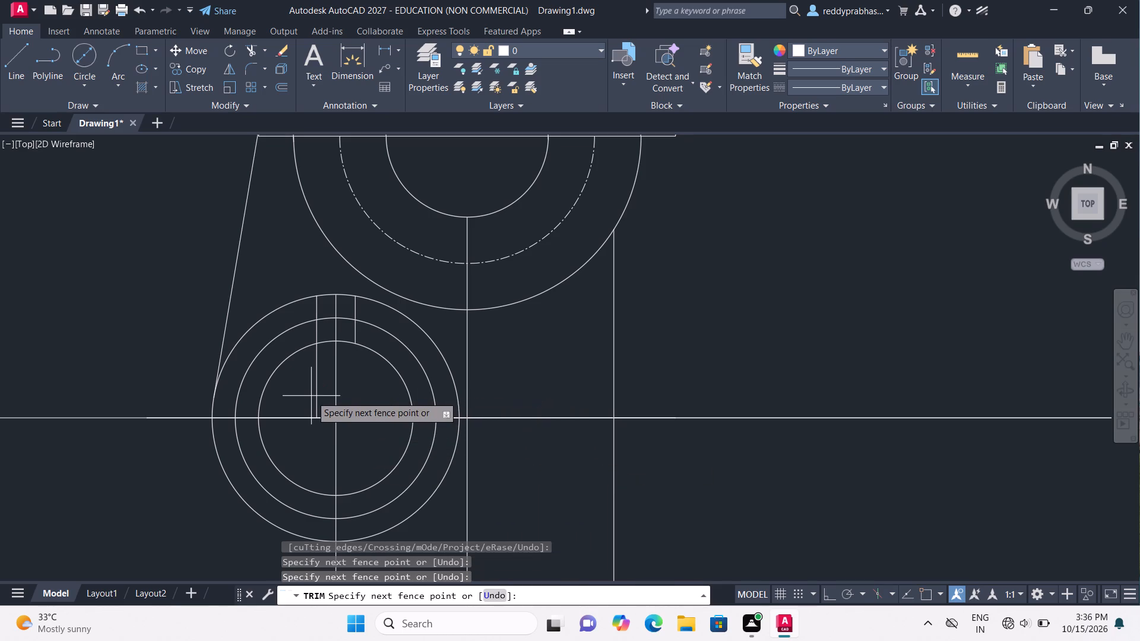
left_click_drag(309, 395, 343, 399)
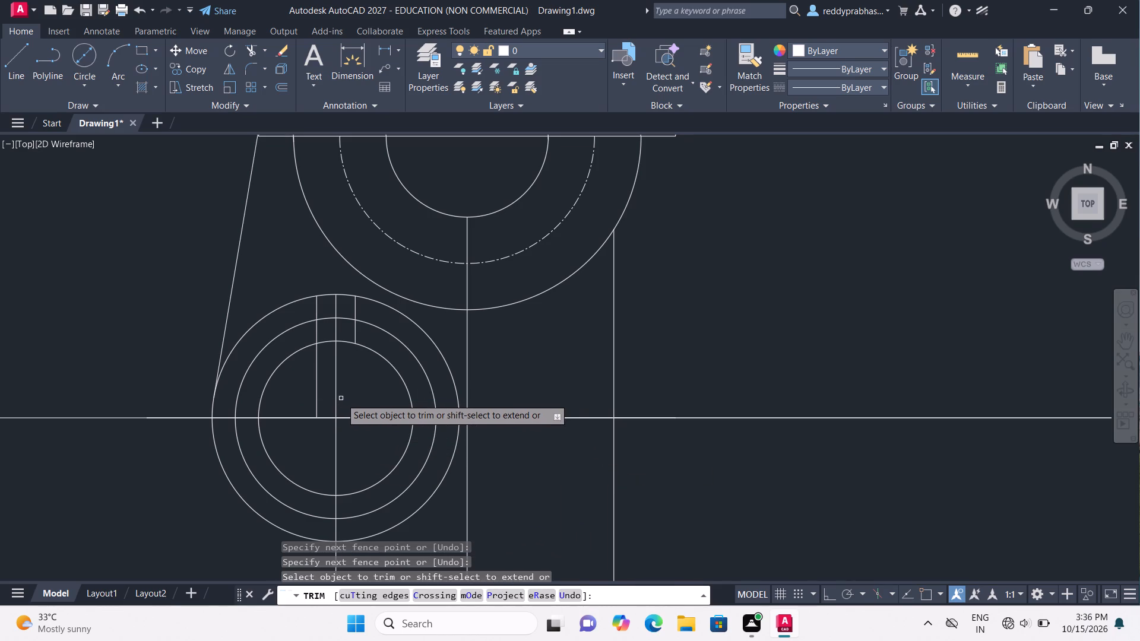
double_click(334, 397)
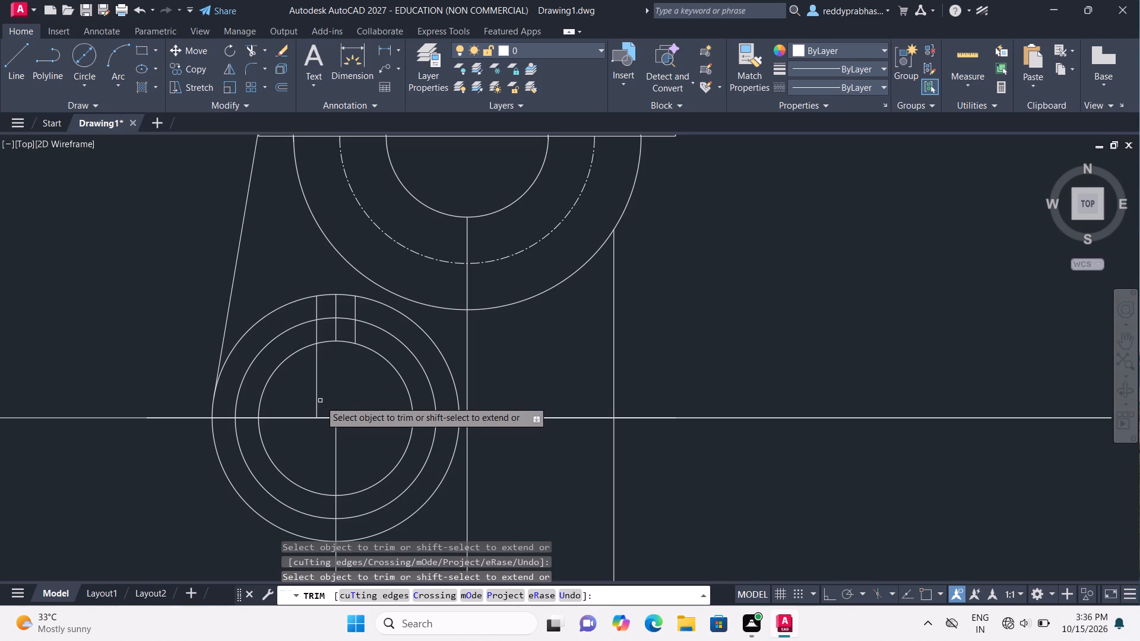
left_click(318, 400)
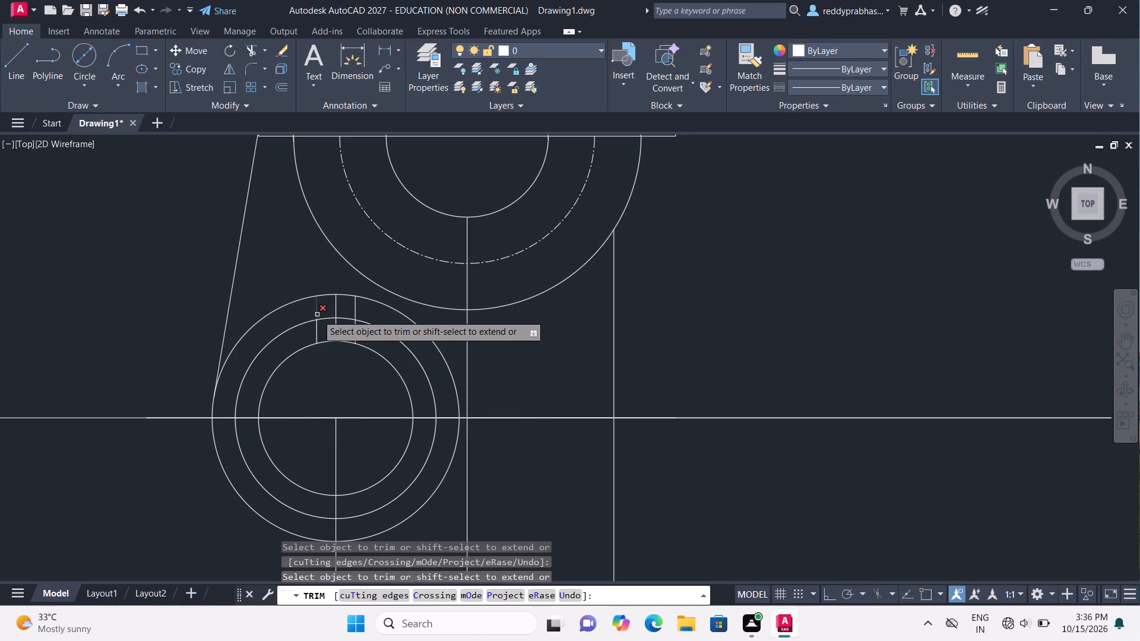
left_click(317, 315)
left_click(335, 308)
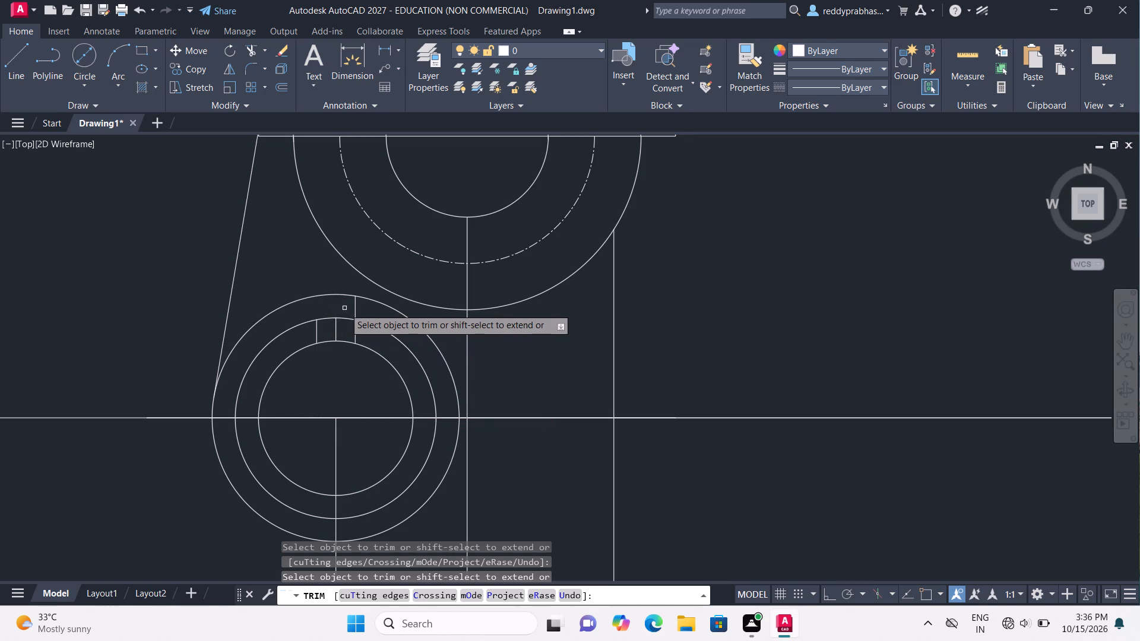
left_click(356, 309)
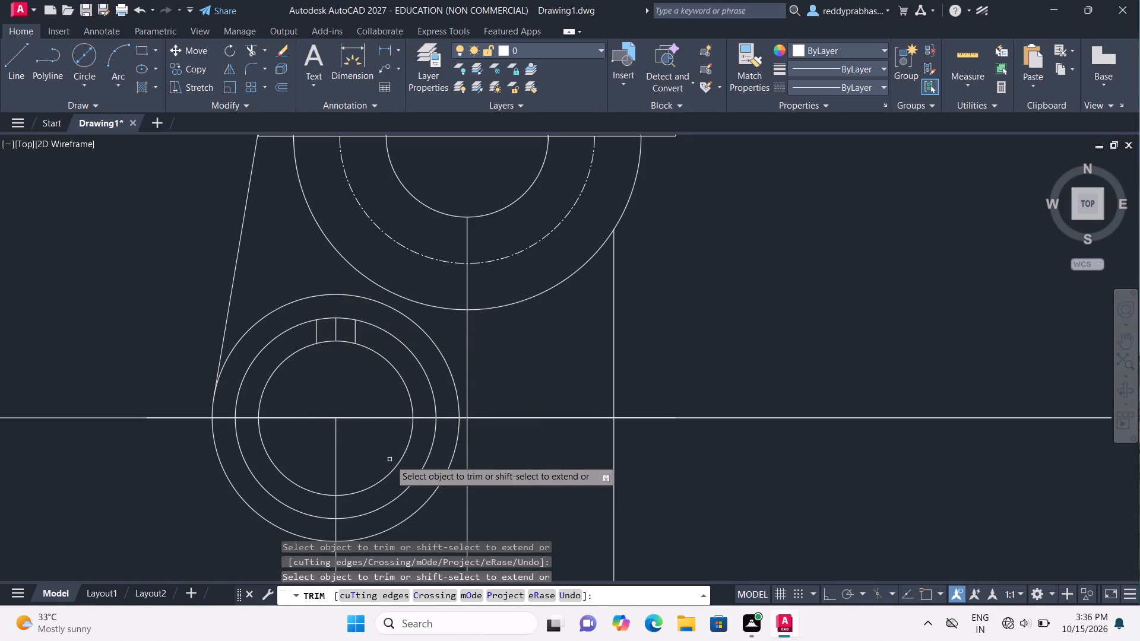
key("Escape")
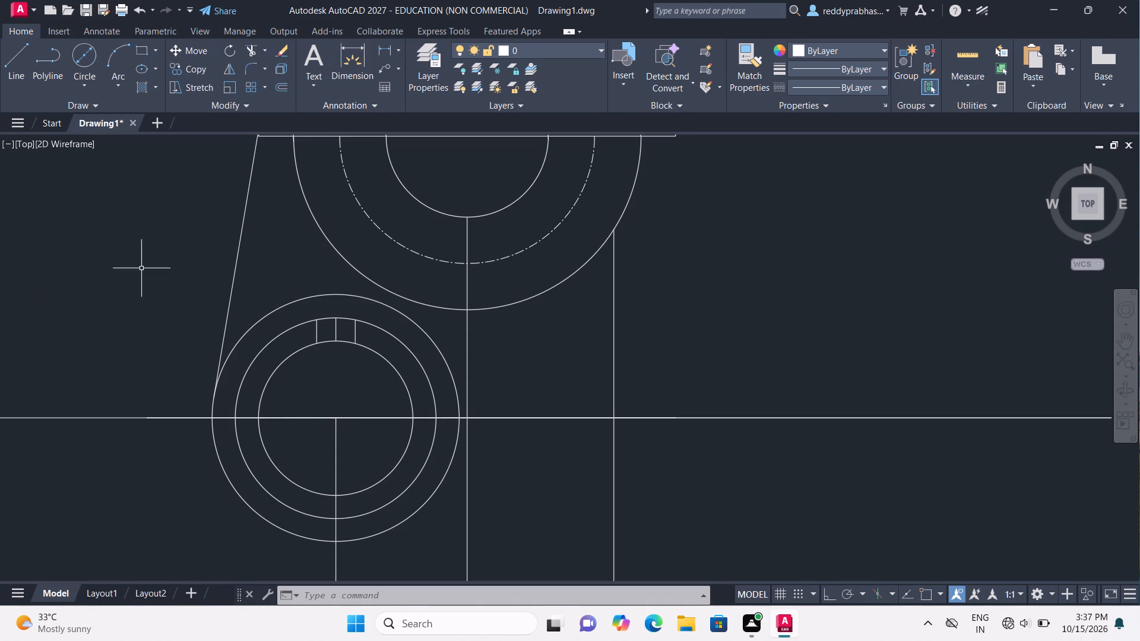
Remove the centre vertical segment between the two notch side lines with Trim.
key("t")
key("r")
left_click(414, 341)
left_click(335, 335)
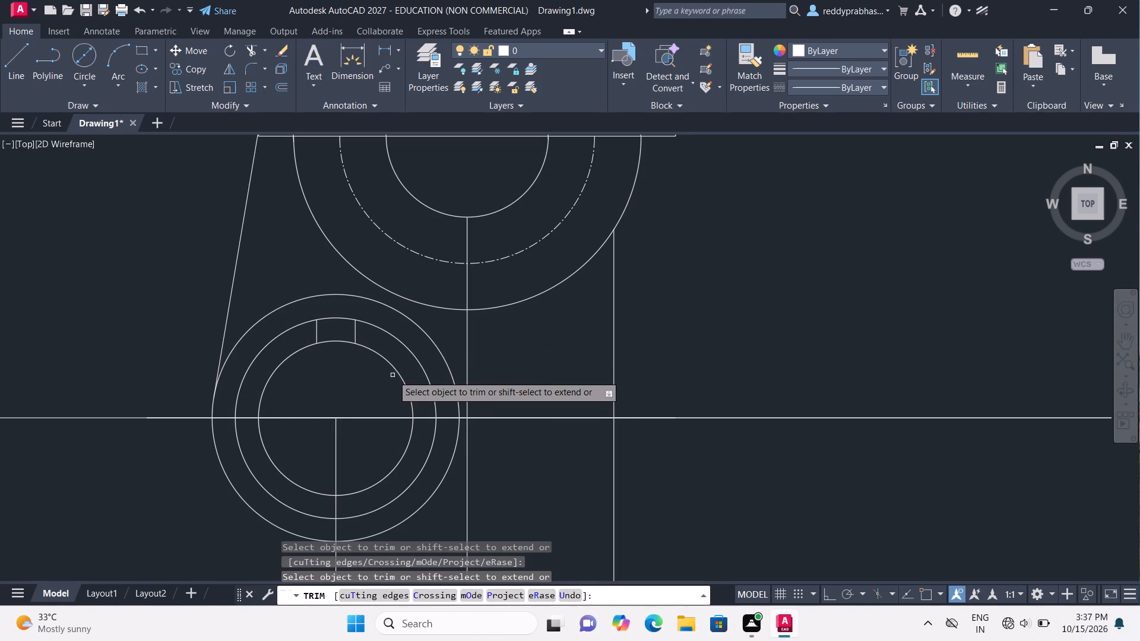
key("Escape")
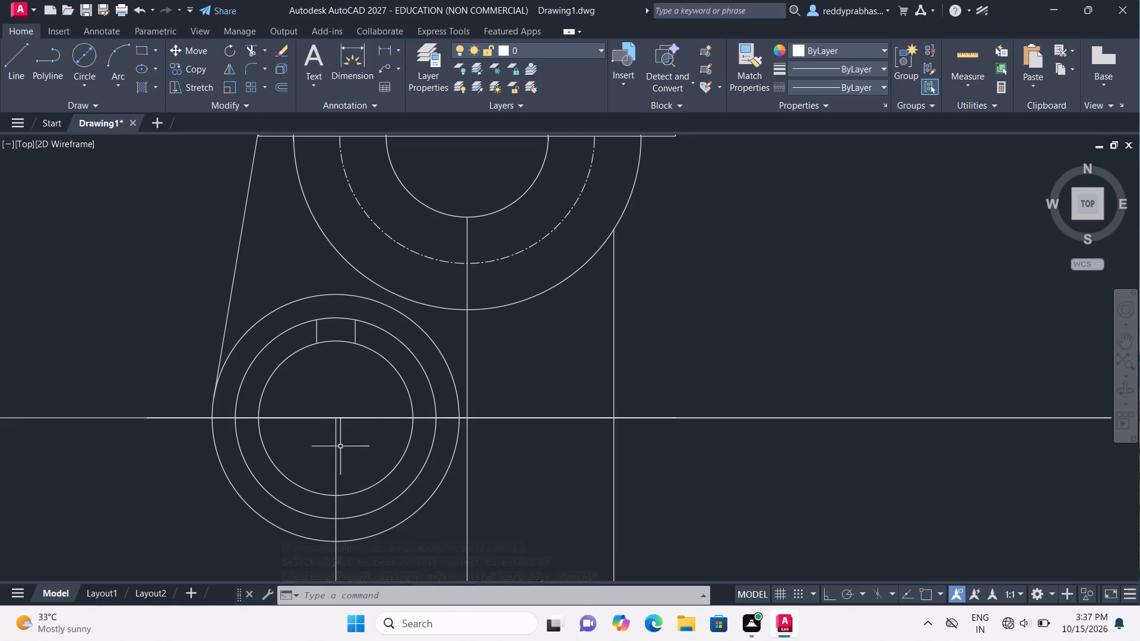
Trim away the middle circle all around, keeping only the short arc that caps the notch between its two side lines.
type("tr")
left_click(295, 375)
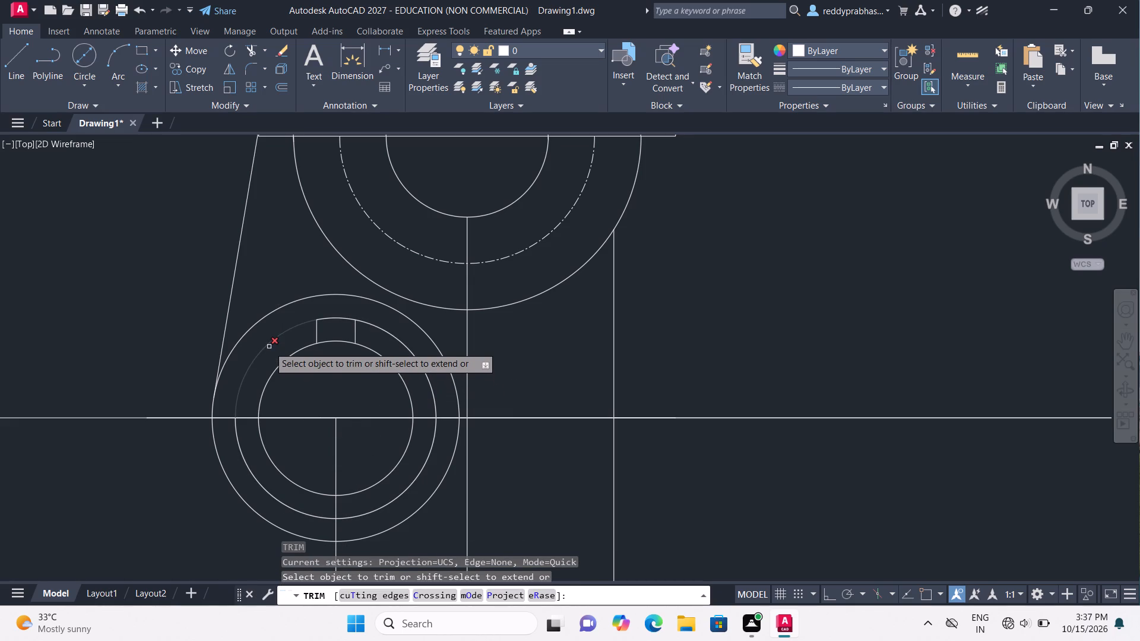
left_click(269, 347)
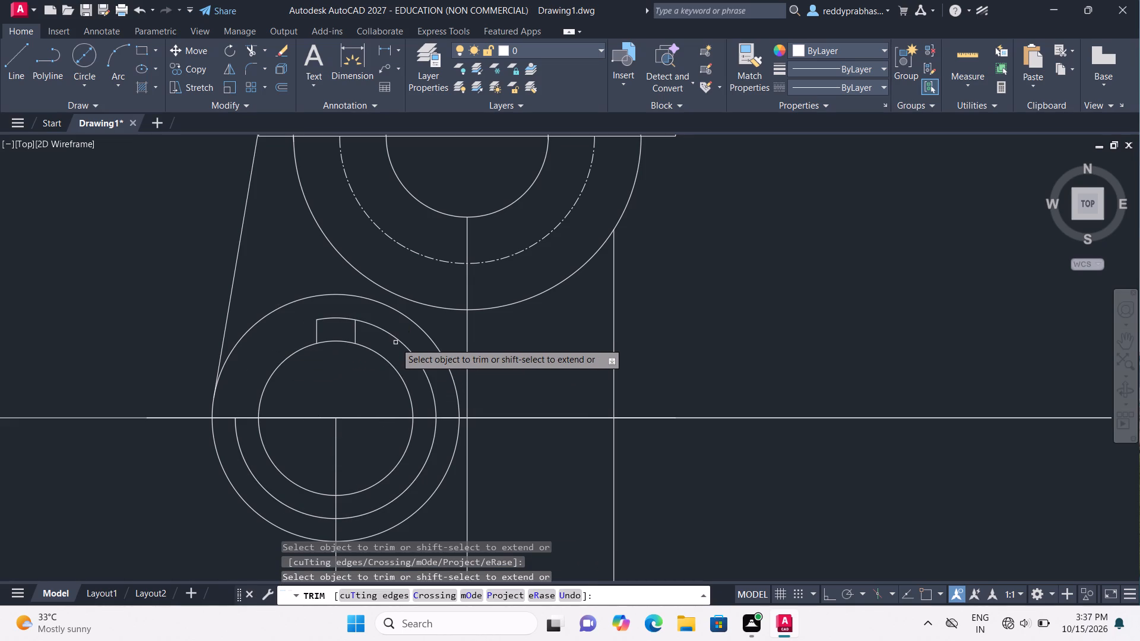
left_click(397, 341)
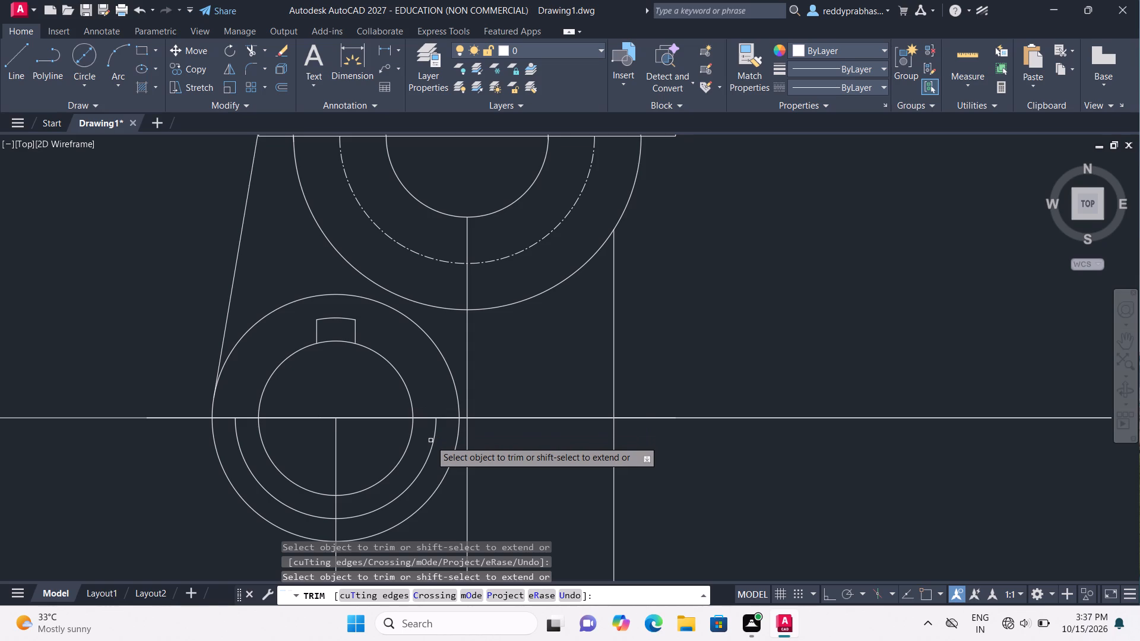
left_click(433, 448)
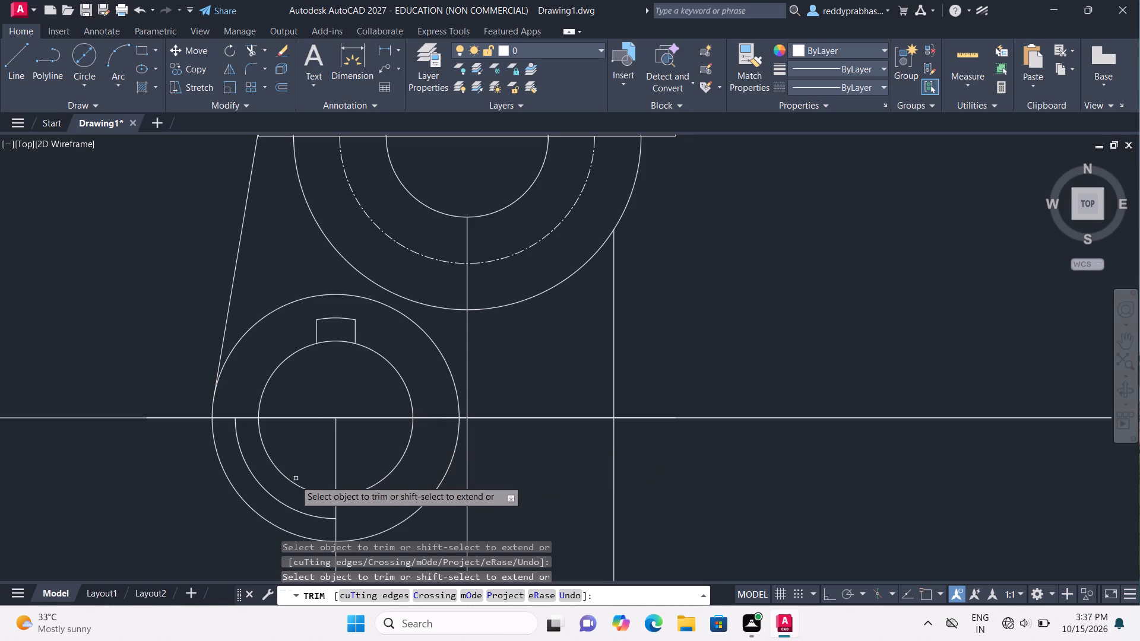
double_click(279, 497)
left_click(278, 503)
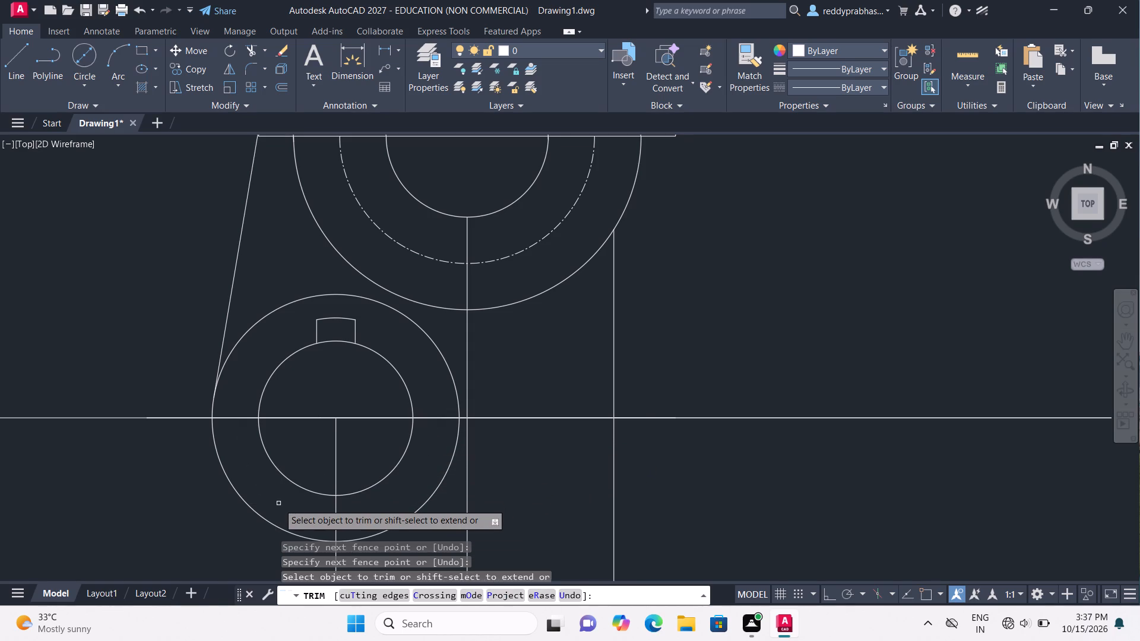
key("Escape")
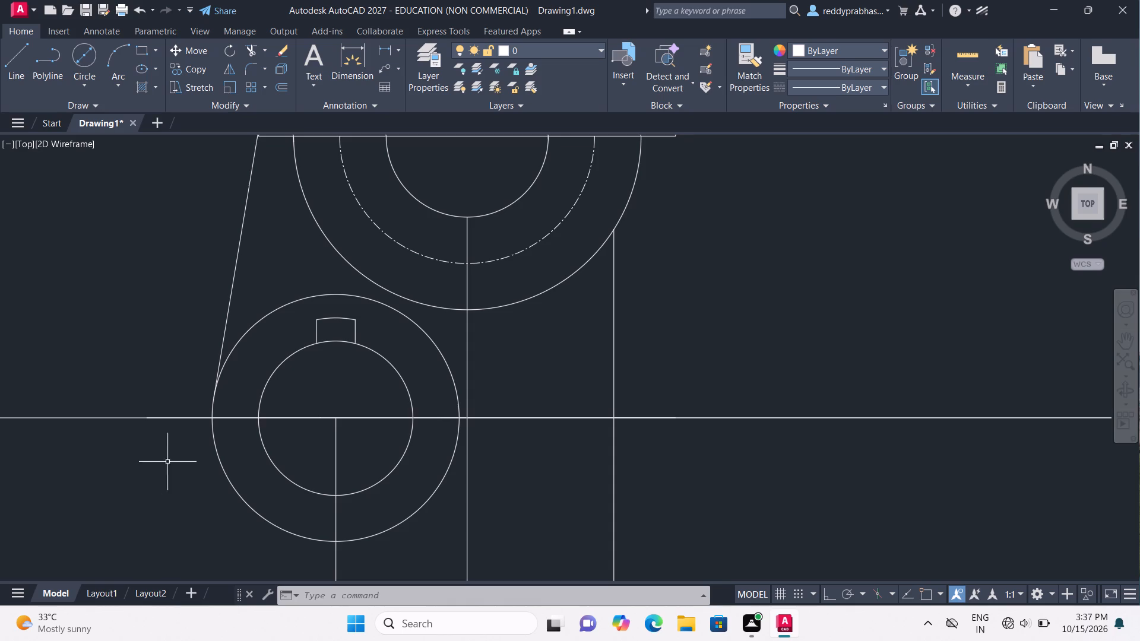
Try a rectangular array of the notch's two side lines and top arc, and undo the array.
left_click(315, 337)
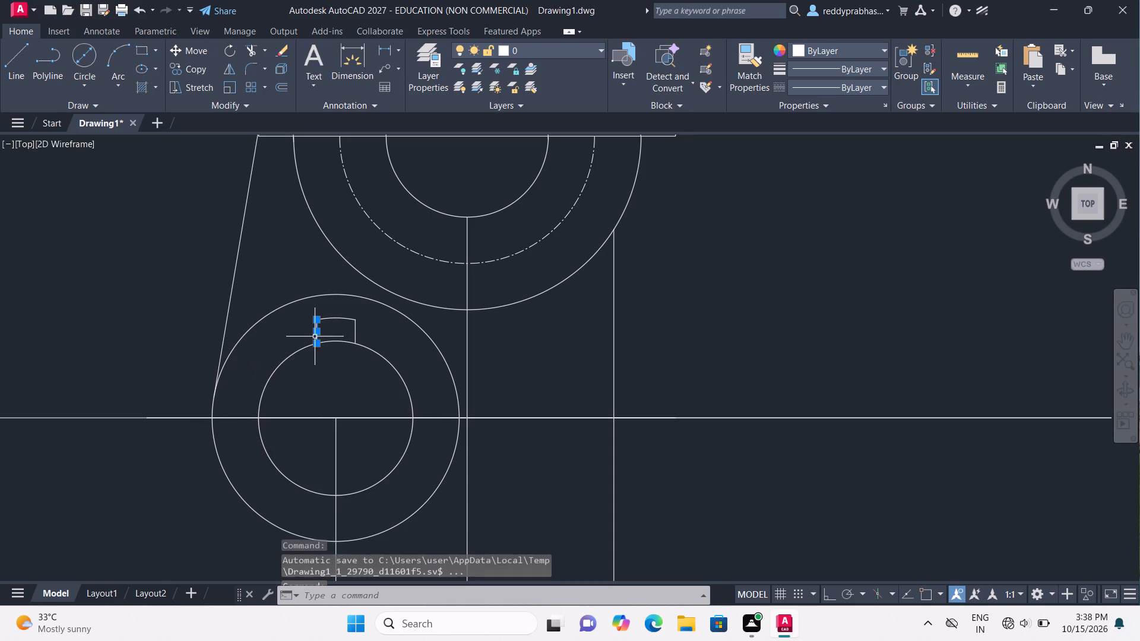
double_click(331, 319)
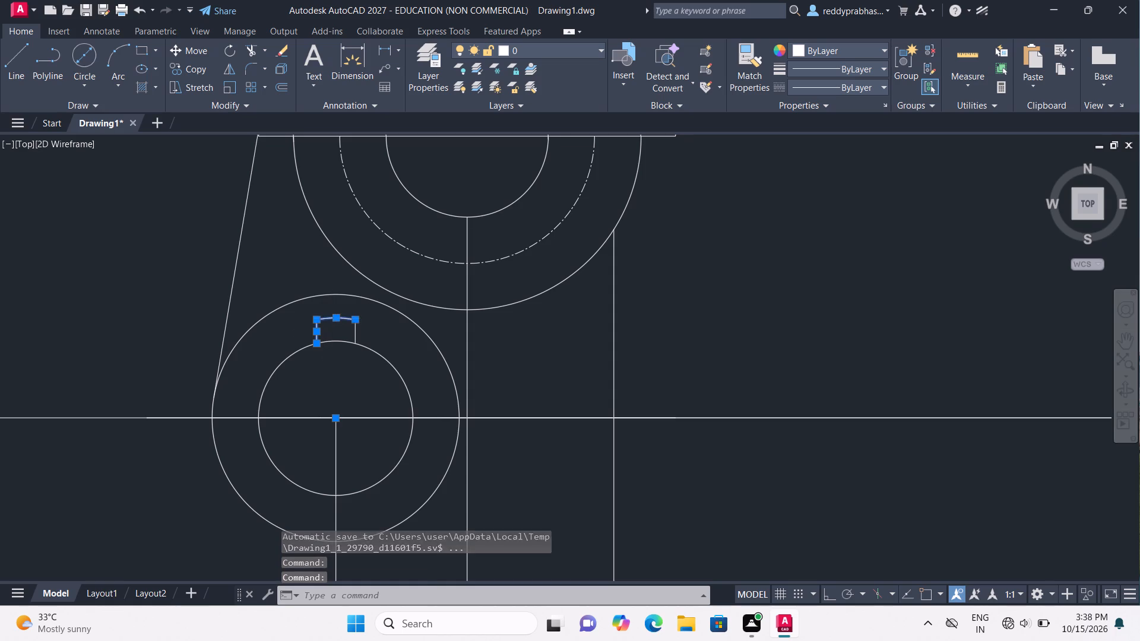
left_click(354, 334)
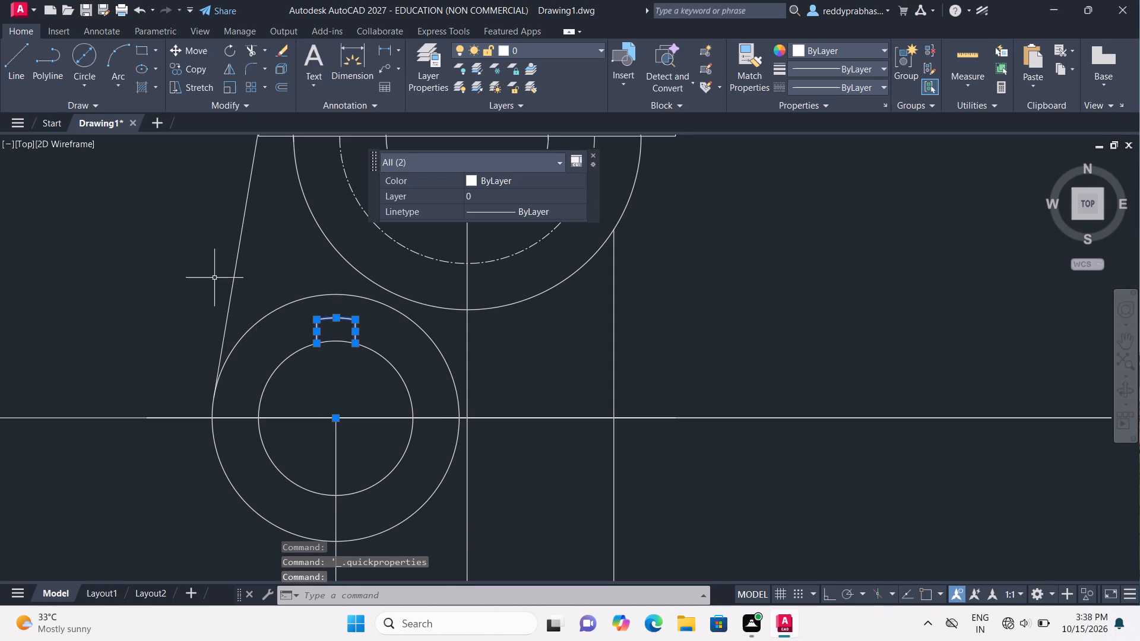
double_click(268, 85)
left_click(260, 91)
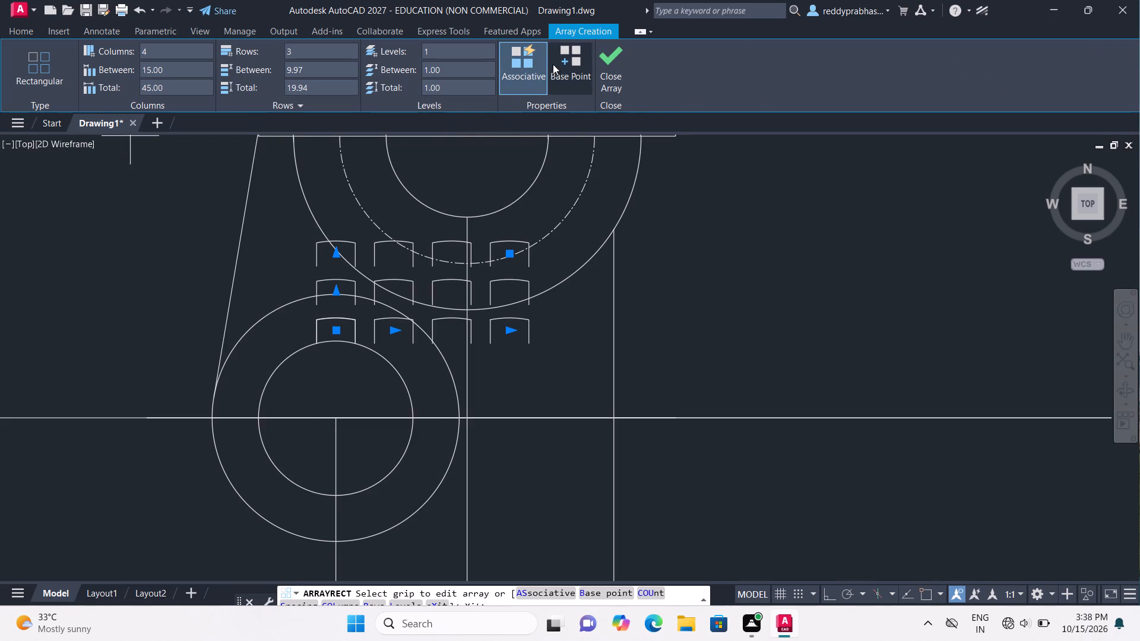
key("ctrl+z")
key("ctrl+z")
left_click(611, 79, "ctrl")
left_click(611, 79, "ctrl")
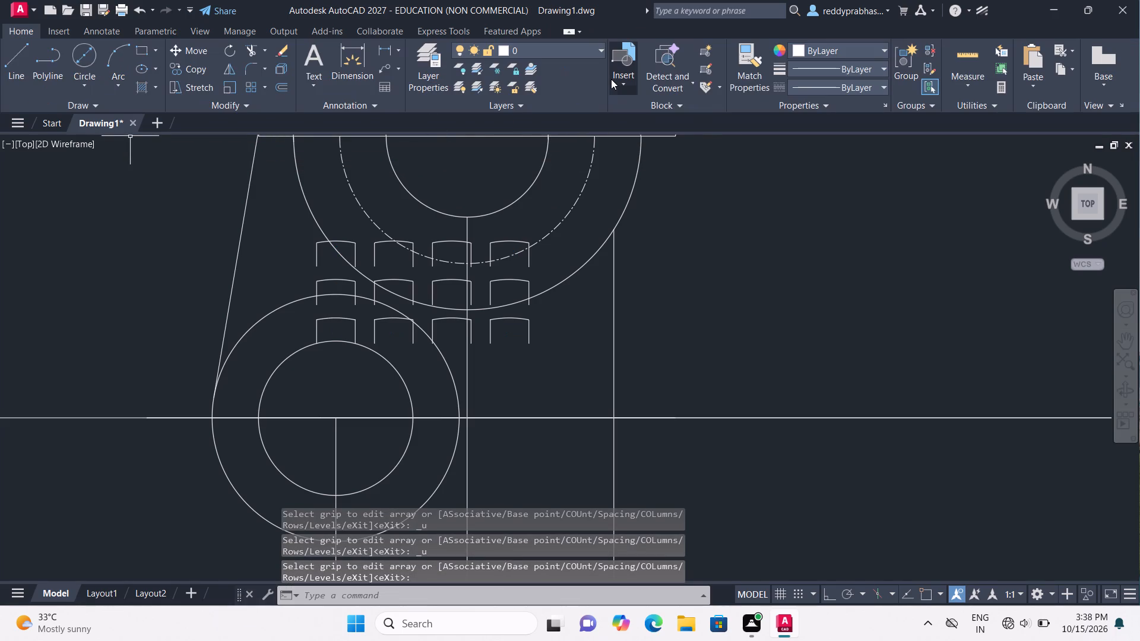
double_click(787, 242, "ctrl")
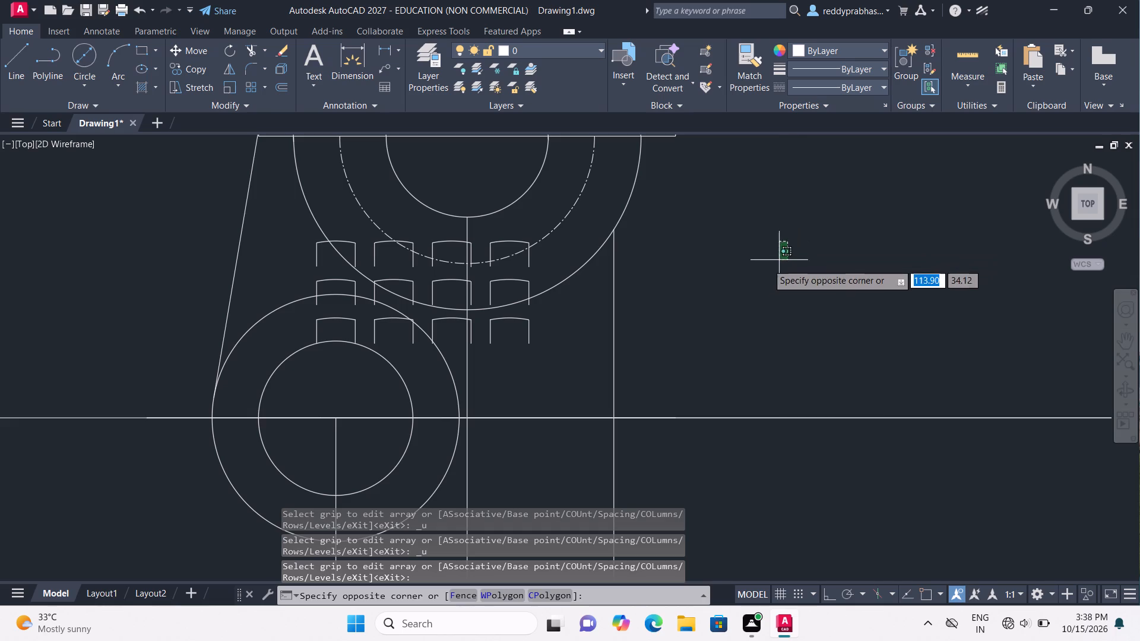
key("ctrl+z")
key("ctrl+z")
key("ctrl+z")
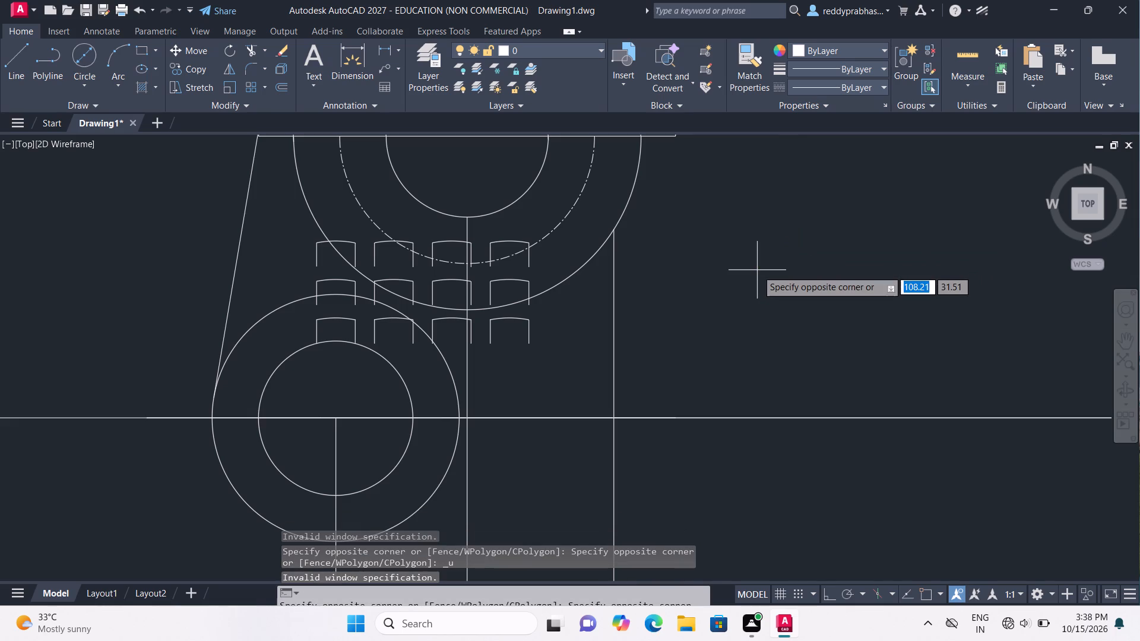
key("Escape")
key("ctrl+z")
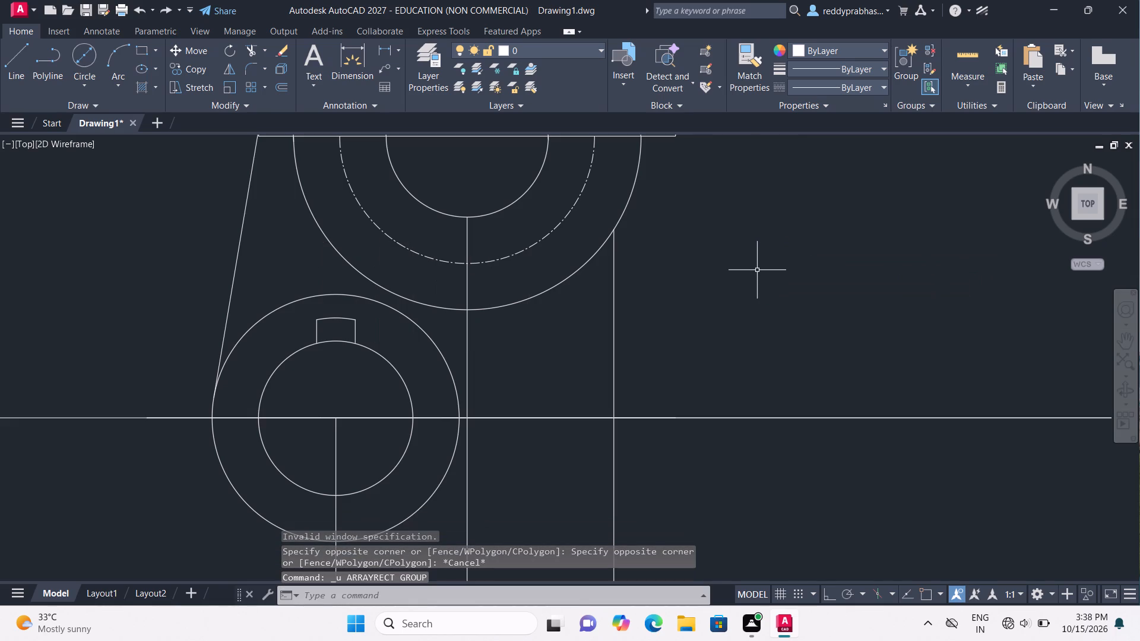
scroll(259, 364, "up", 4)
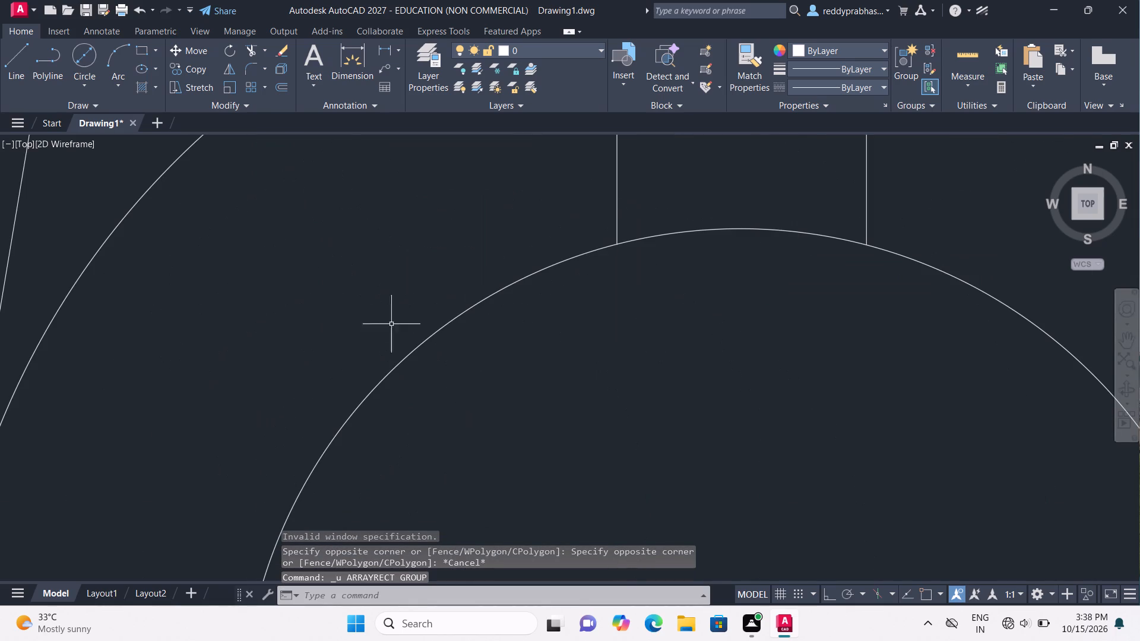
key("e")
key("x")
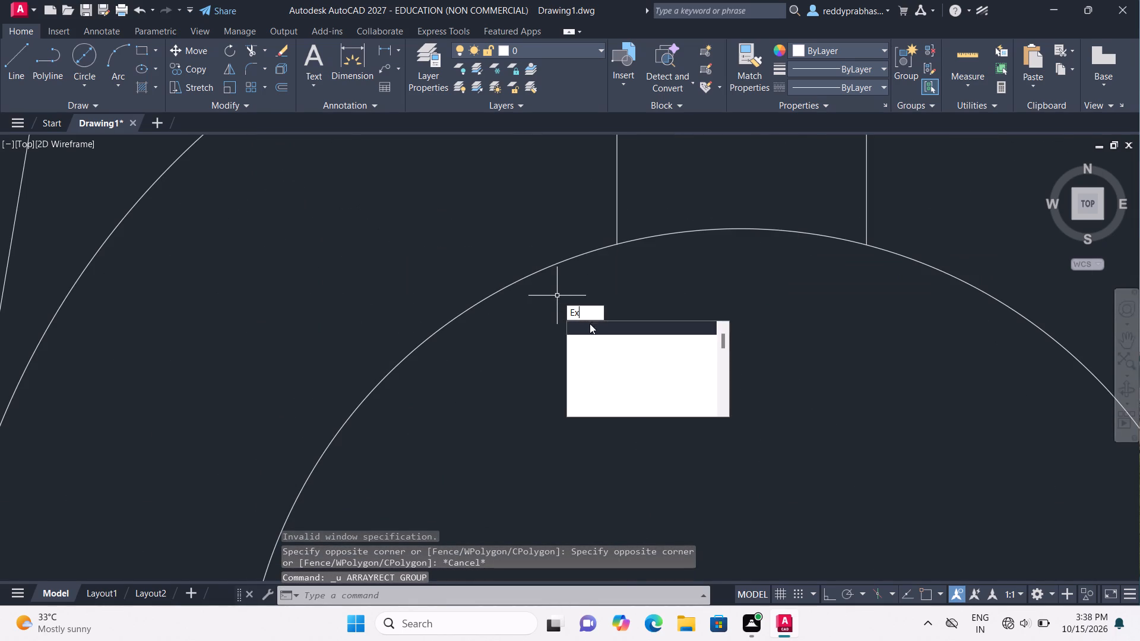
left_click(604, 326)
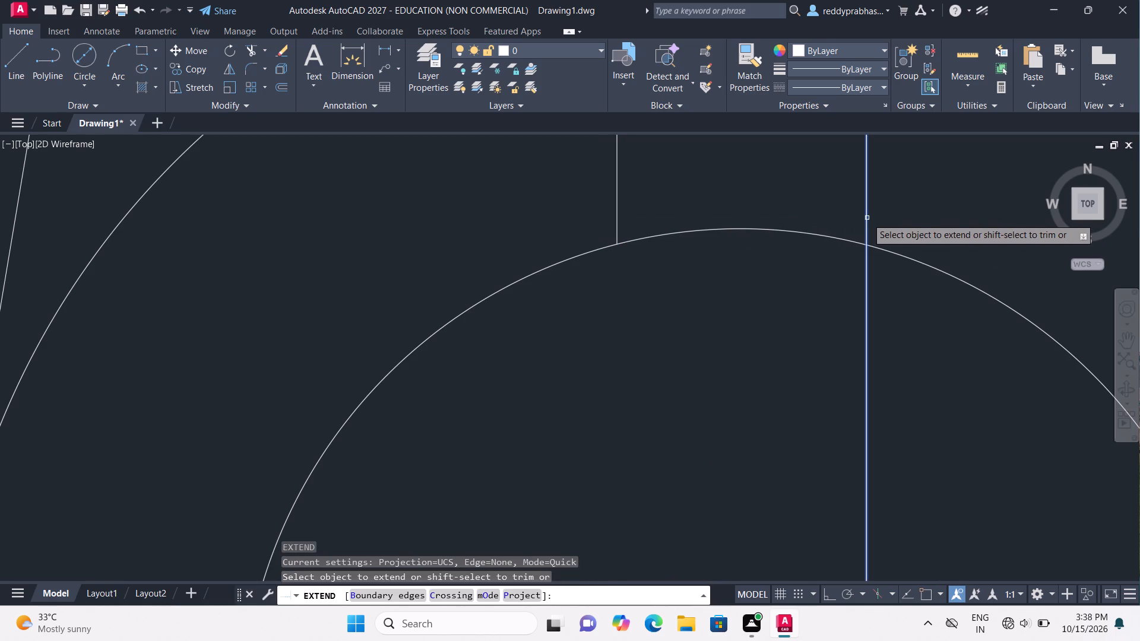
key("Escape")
Create a polar array of the notch's two side lines and top arc about the lower-left circles' centre.
scroll(743, 269, "down", 1)
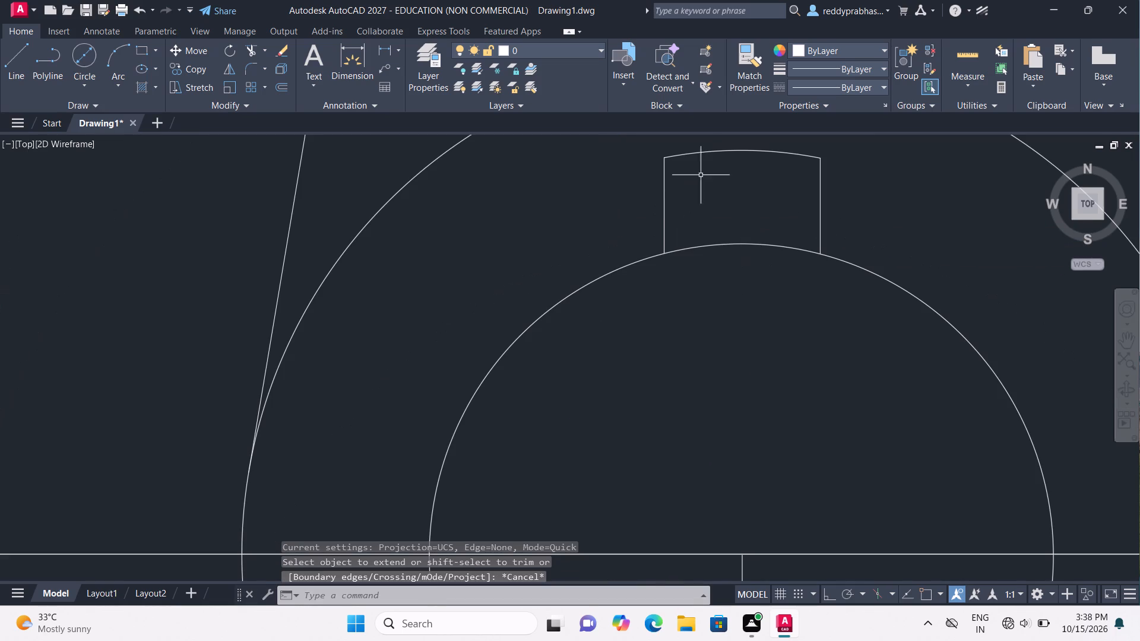
left_click(717, 151)
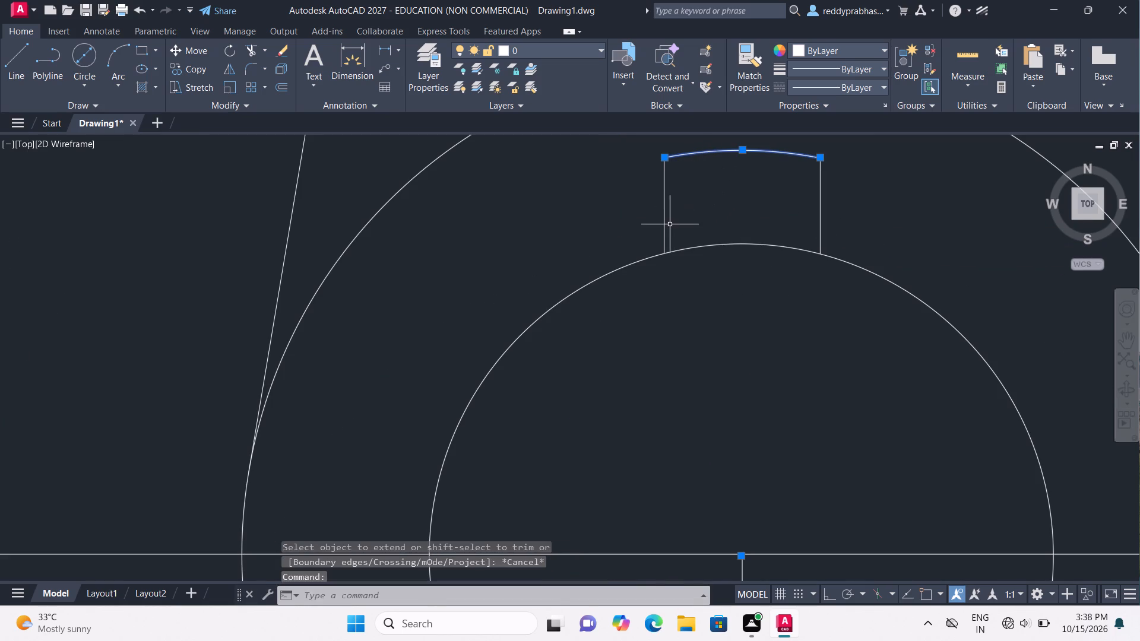
left_click(665, 227)
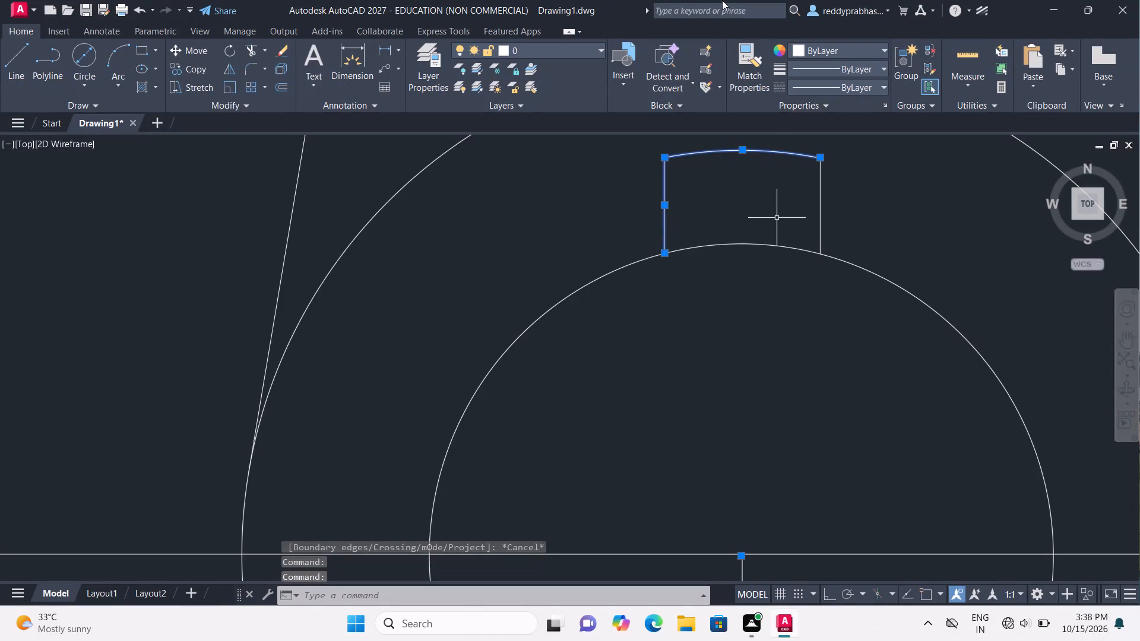
left_click(821, 195)
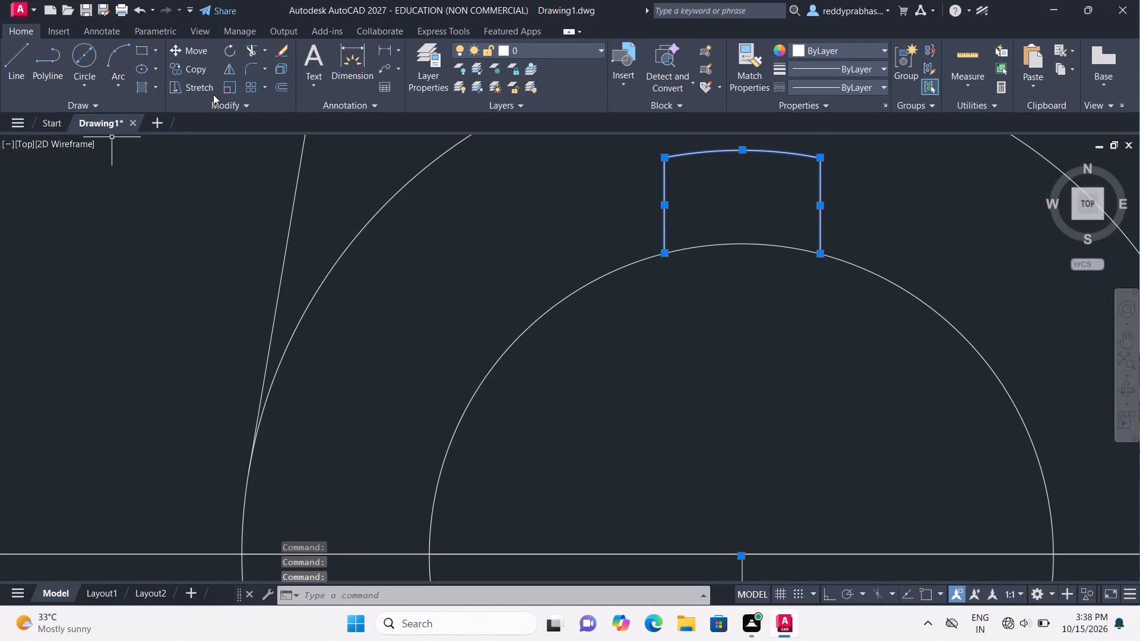
left_click(261, 87)
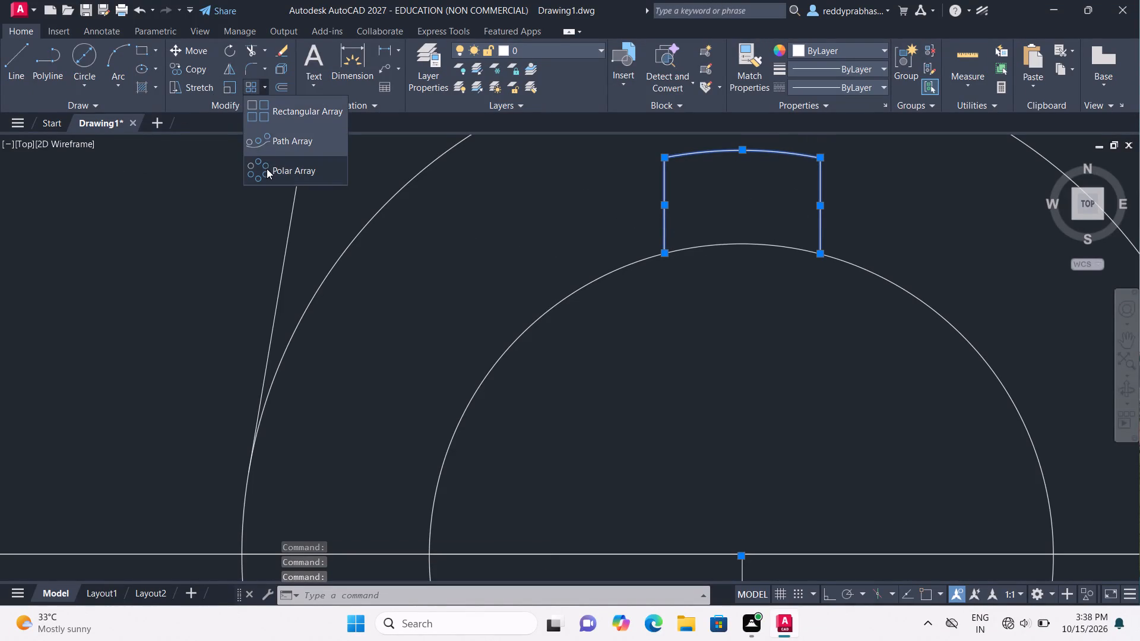
left_click(267, 169)
scroll(457, 231, "down", 2)
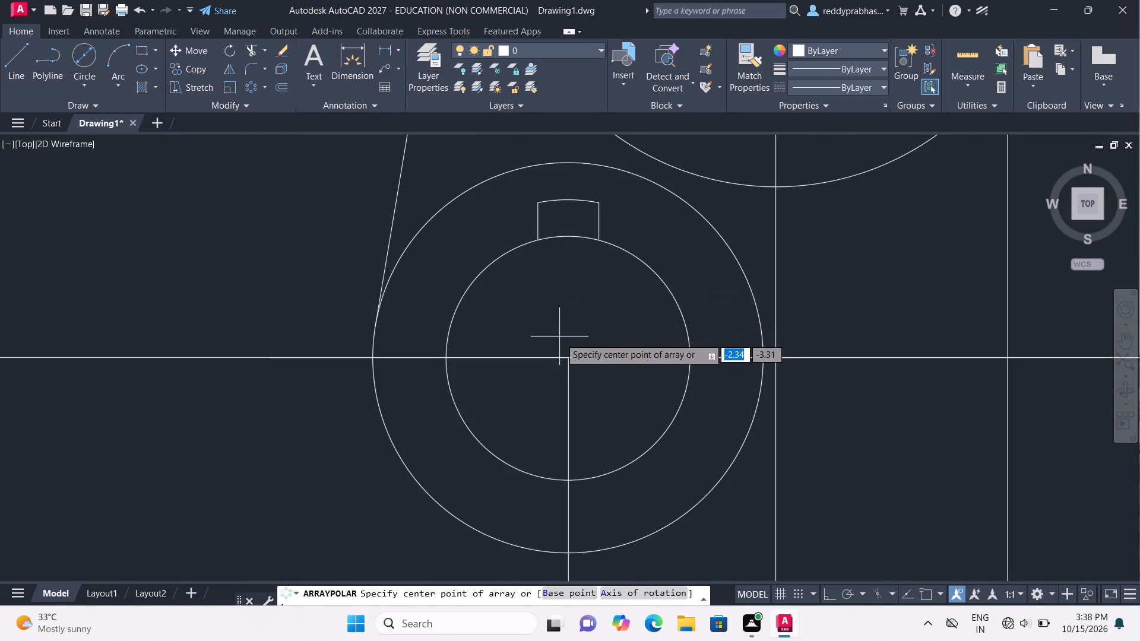
scroll(570, 358, "up", 4)
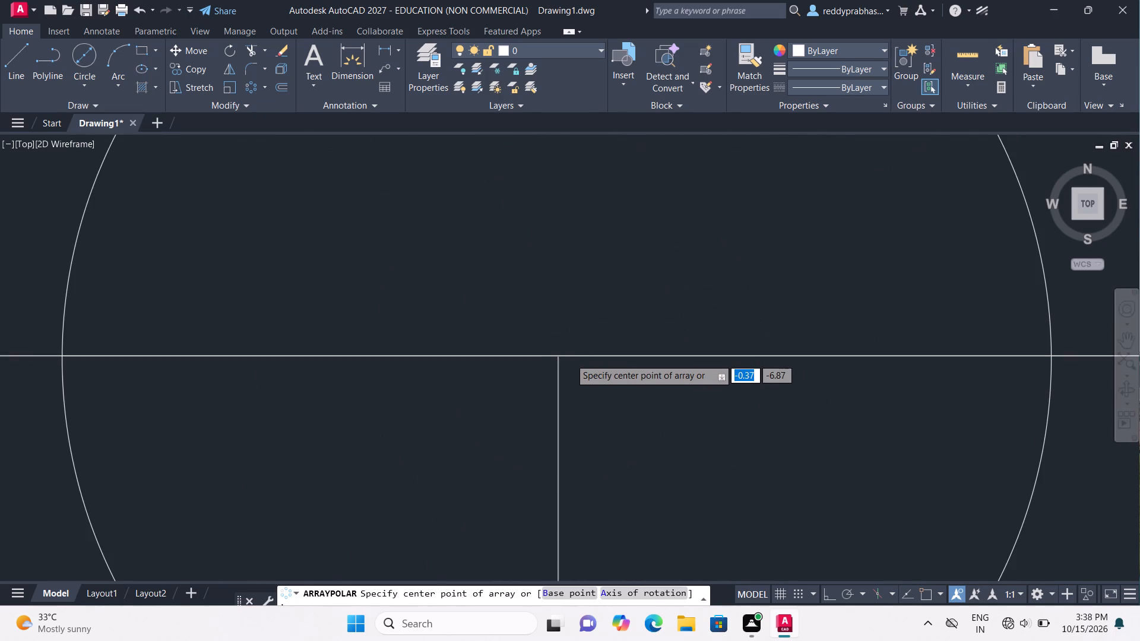
scroll(570, 358, "up", 1)
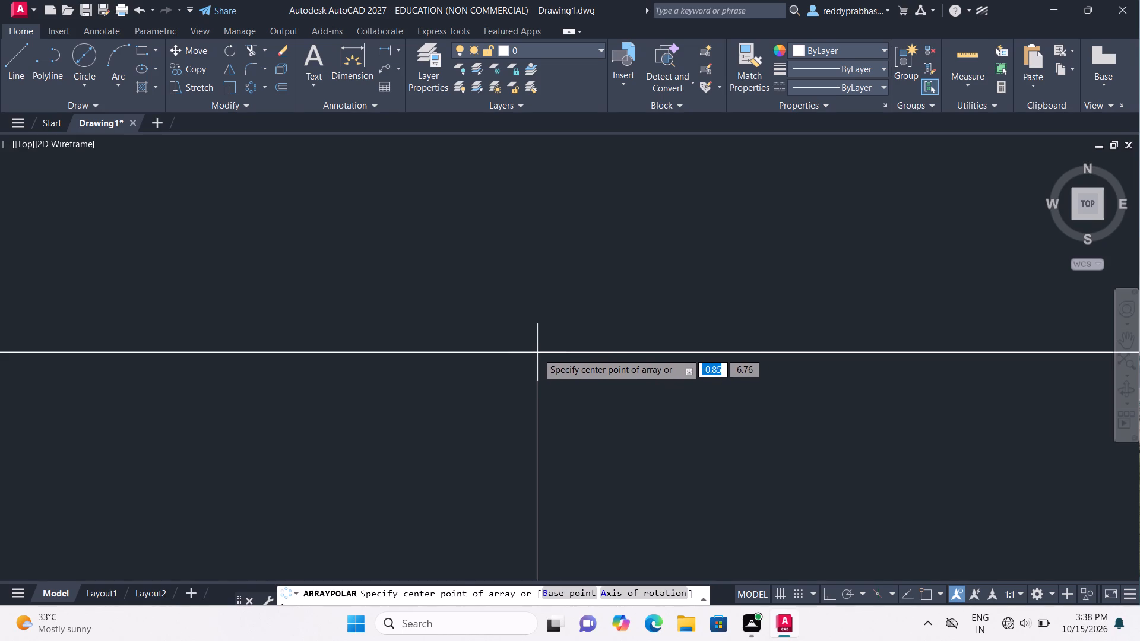
double_click(537, 353)
scroll(537, 353, "down", 7)
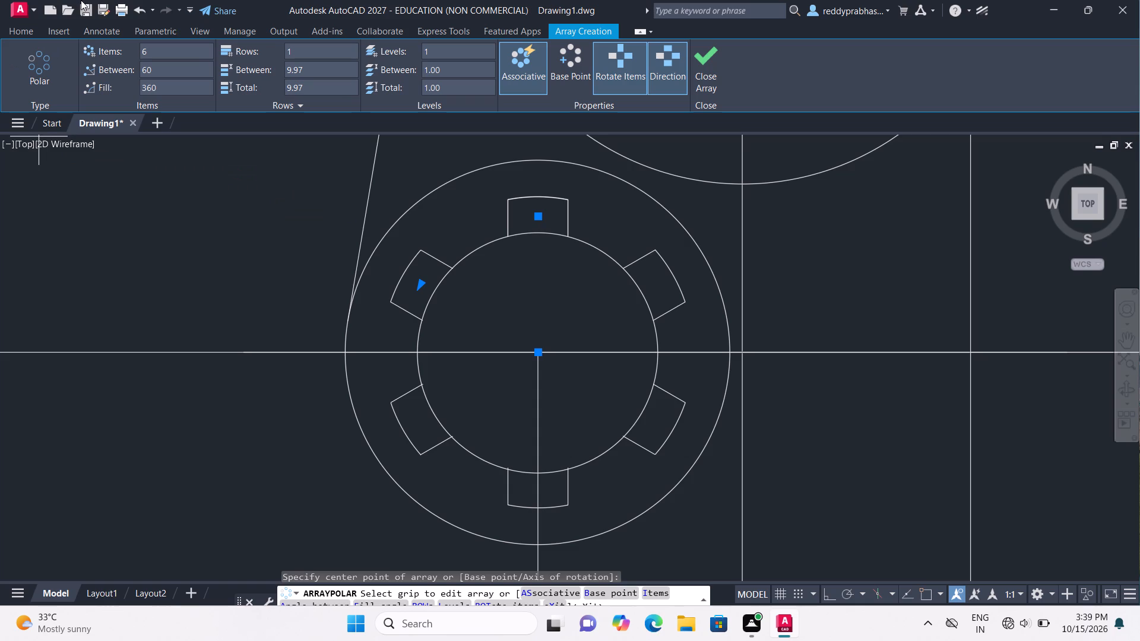
Set the notch polar array to 5 items and finish the array.
left_click(148, 49)
key("BackSpace")
key("5")
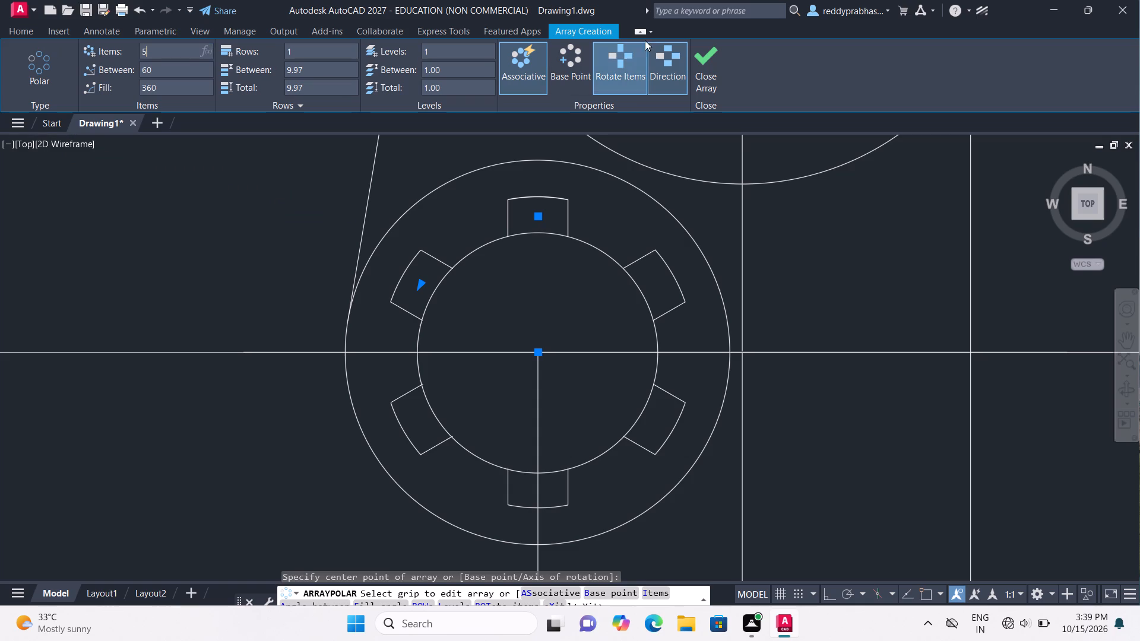
double_click(715, 50)
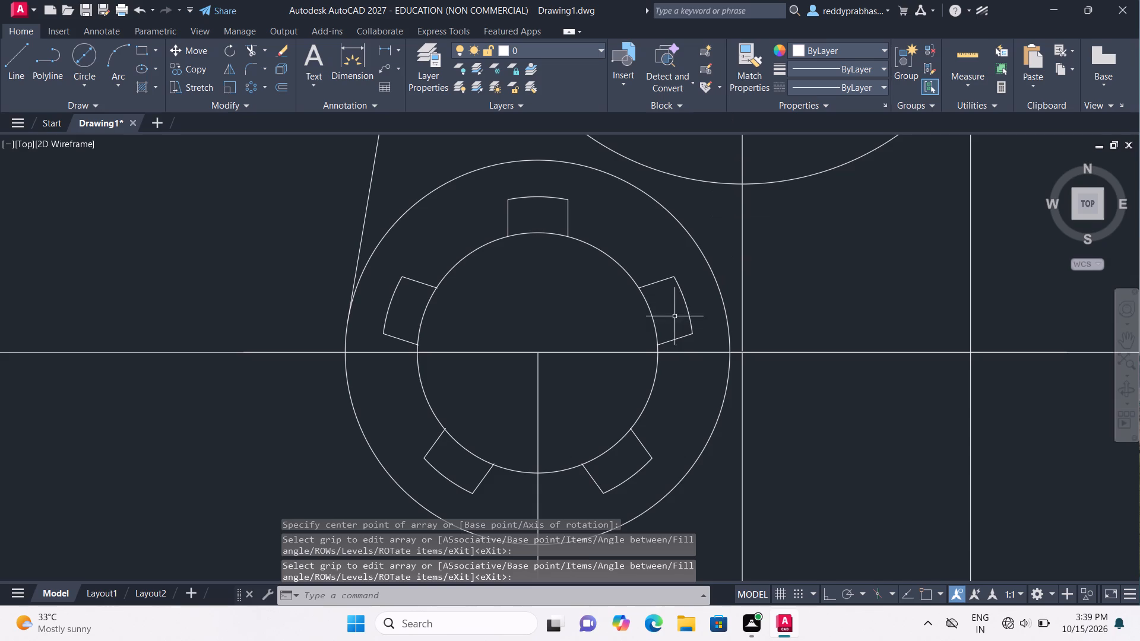
scroll(671, 308, "down", 1)
key("Escape")
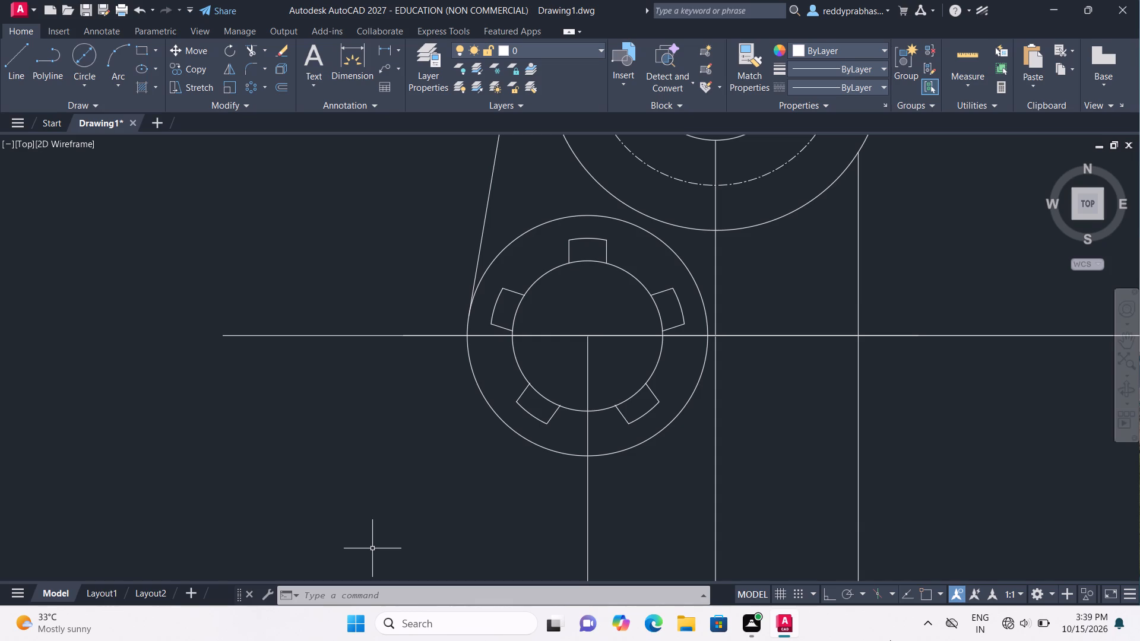
With Ortho on, draw a vertical line about 91 mm long downwards from the plate's lower-right corner, crossing the long horizontal line.
scroll(890, 640, "down", 1)
scroll(959, 411, "down", 3)
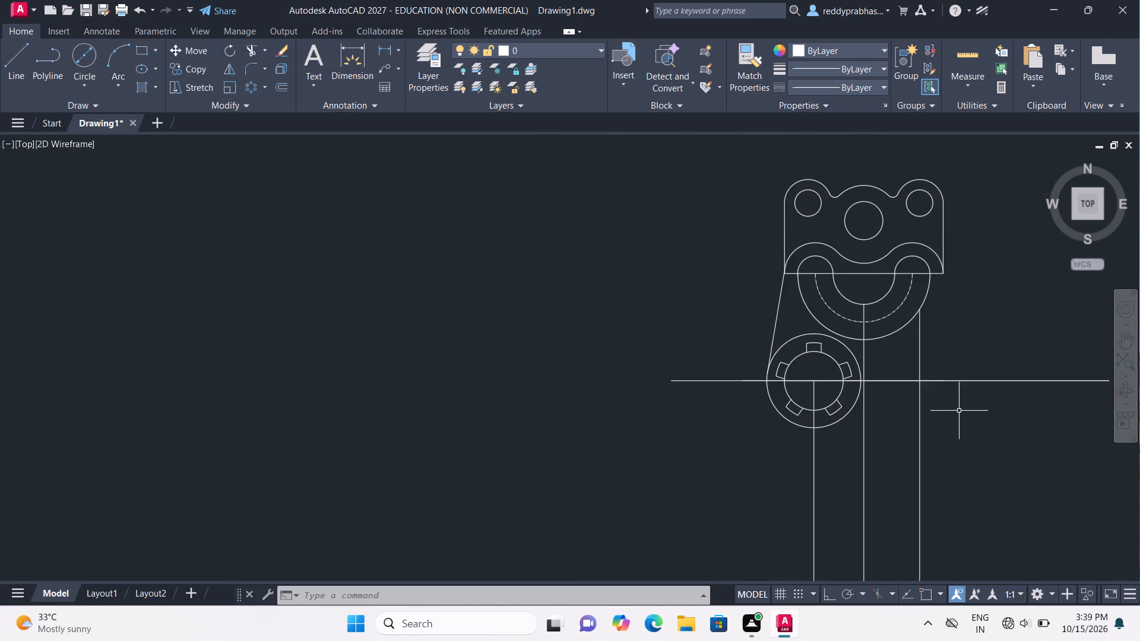
scroll(959, 411, "up", 1)
scroll(922, 273, "up", 2)
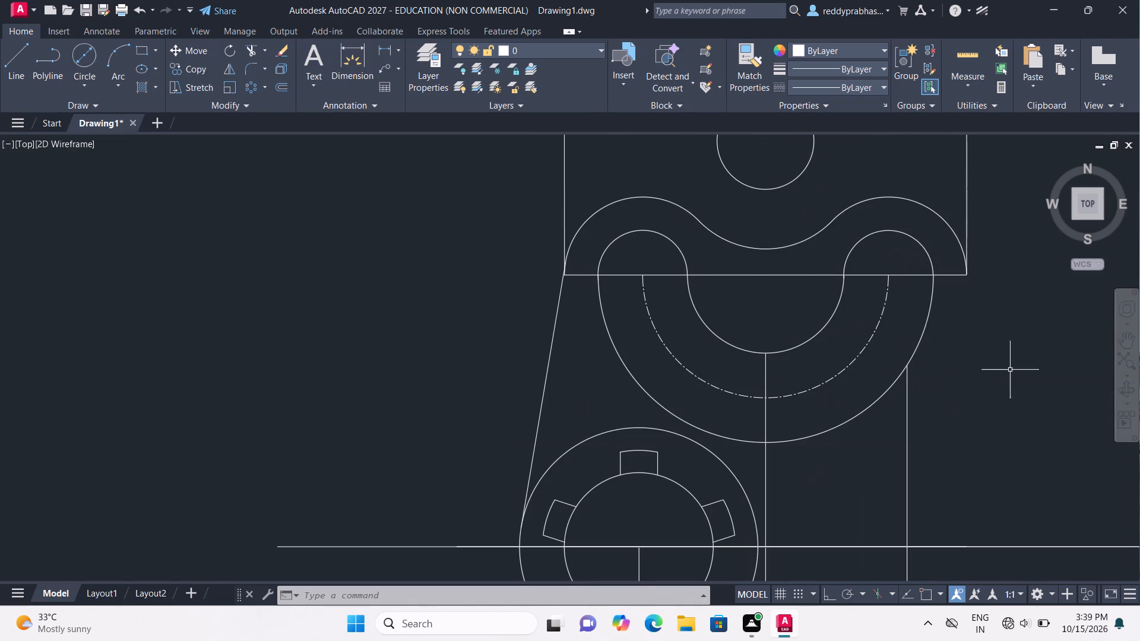
left_click(1133, 344)
left_click_drag(1001, 354, 845, 365)
scroll(825, 358, "up", 3)
left_click_drag(835, 286, 782, 377)
scroll(782, 377, "up", 2)
left_click_drag(772, 286, 782, 428)
left_click_drag(761, 302, 763, 427)
key("Escape")
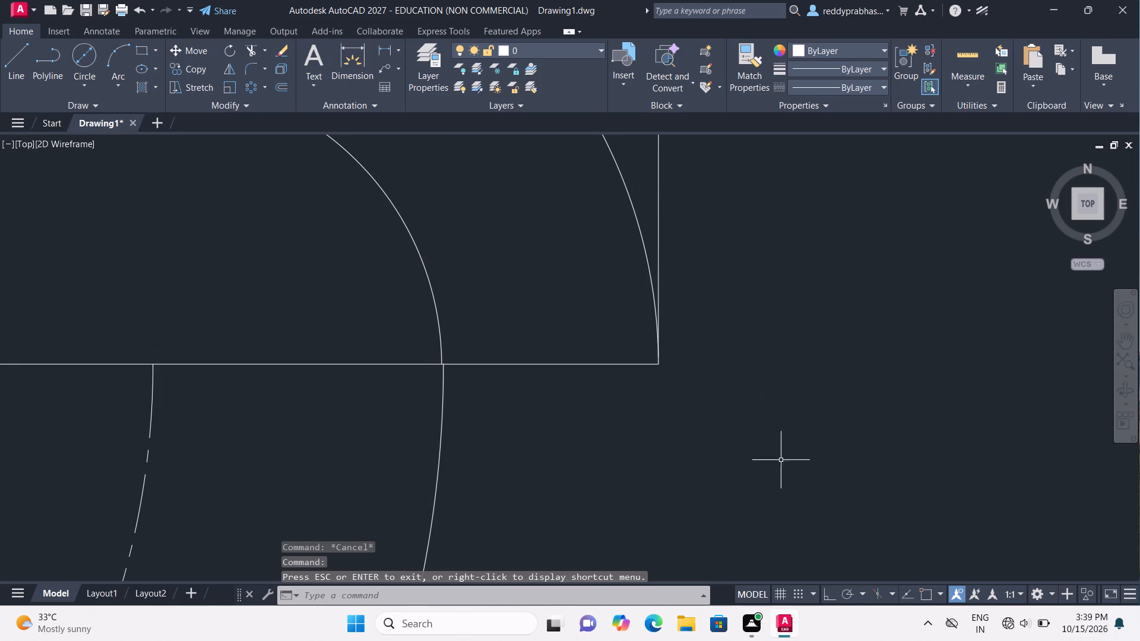
left_click(828, 598)
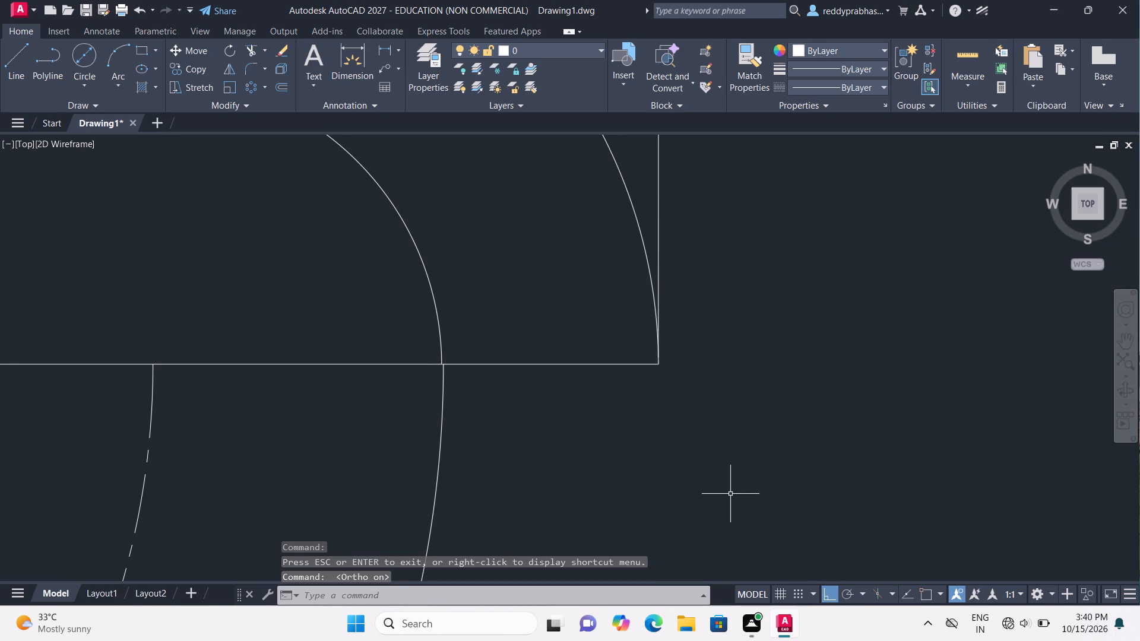
type("li")
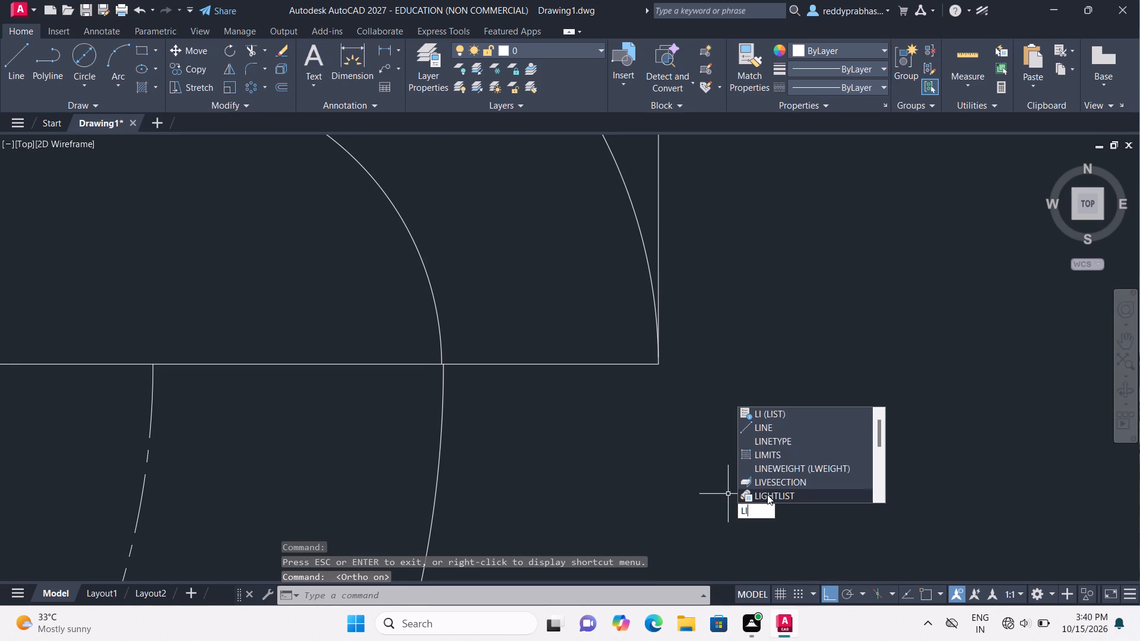
left_click(762, 426)
scroll(652, 405, "up", 4)
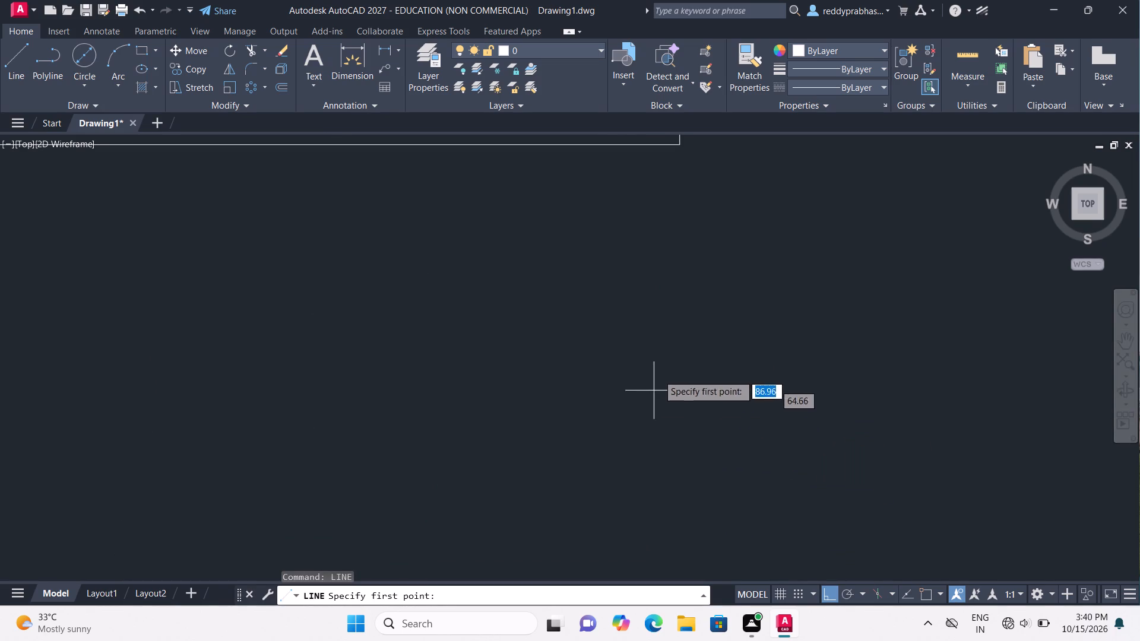
left_click(680, 145)
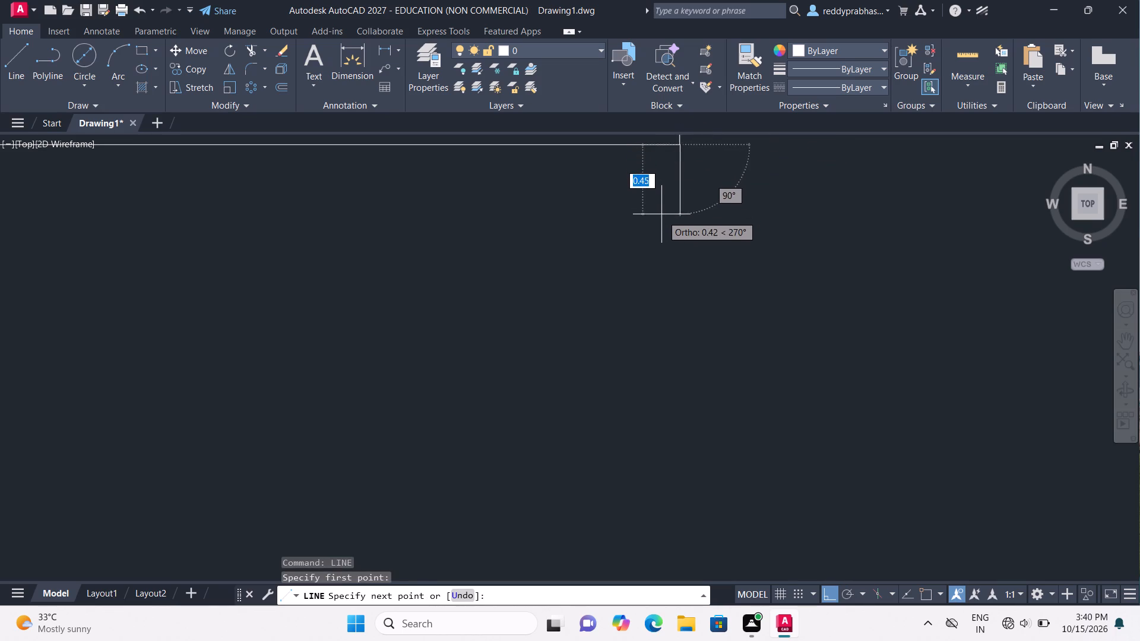
scroll(667, 229, "down", 9)
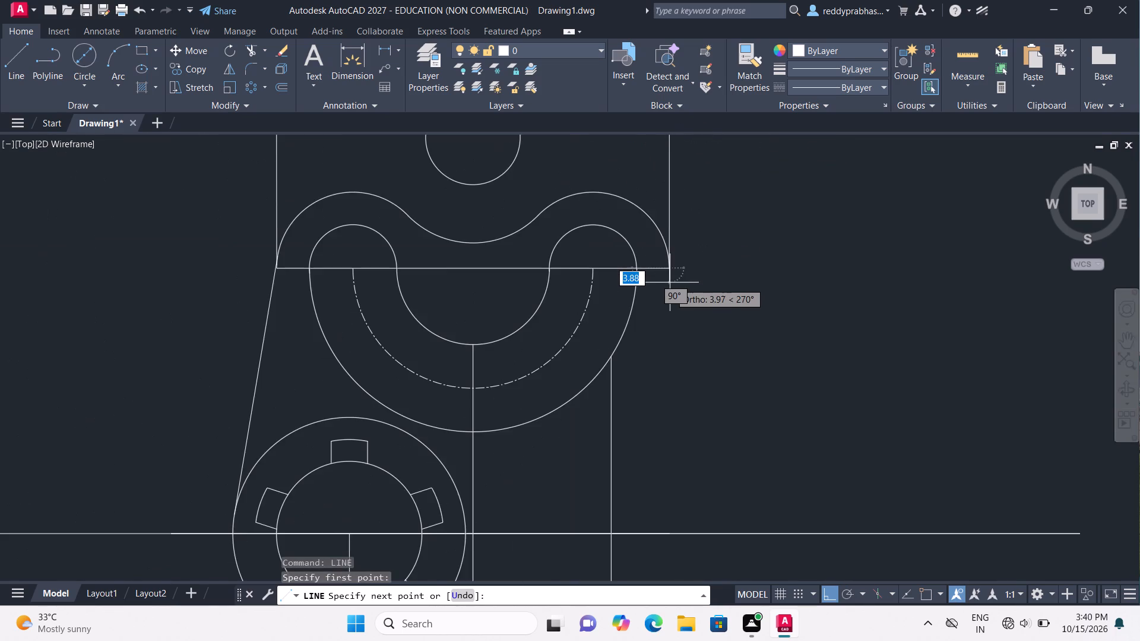
scroll(670, 283, "down", 1)
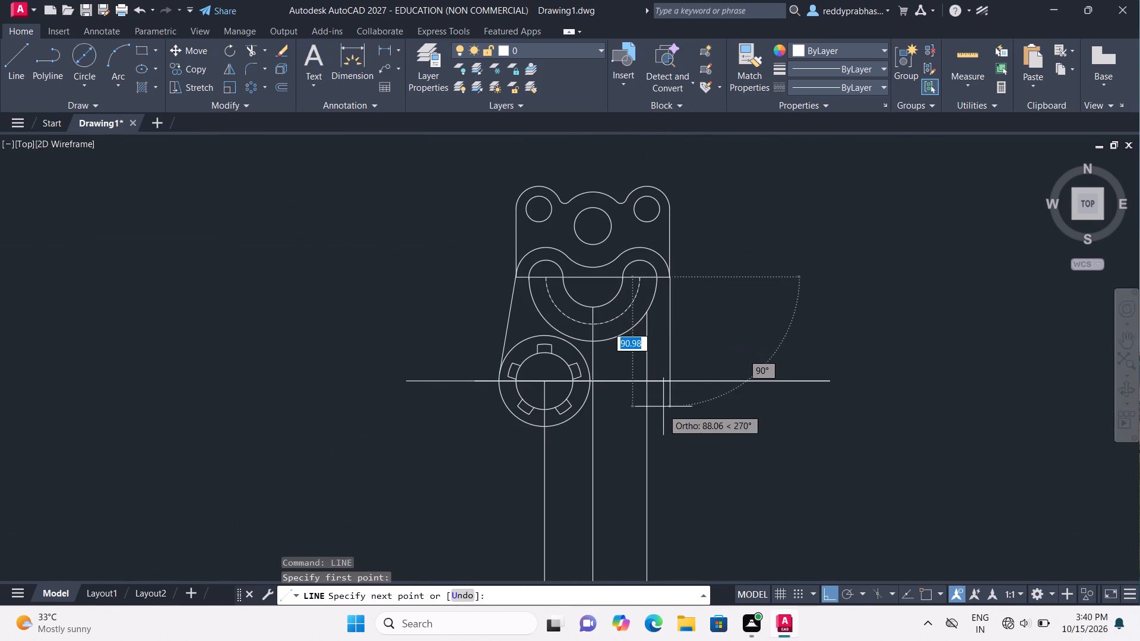
left_click(661, 410)
key("Escape")
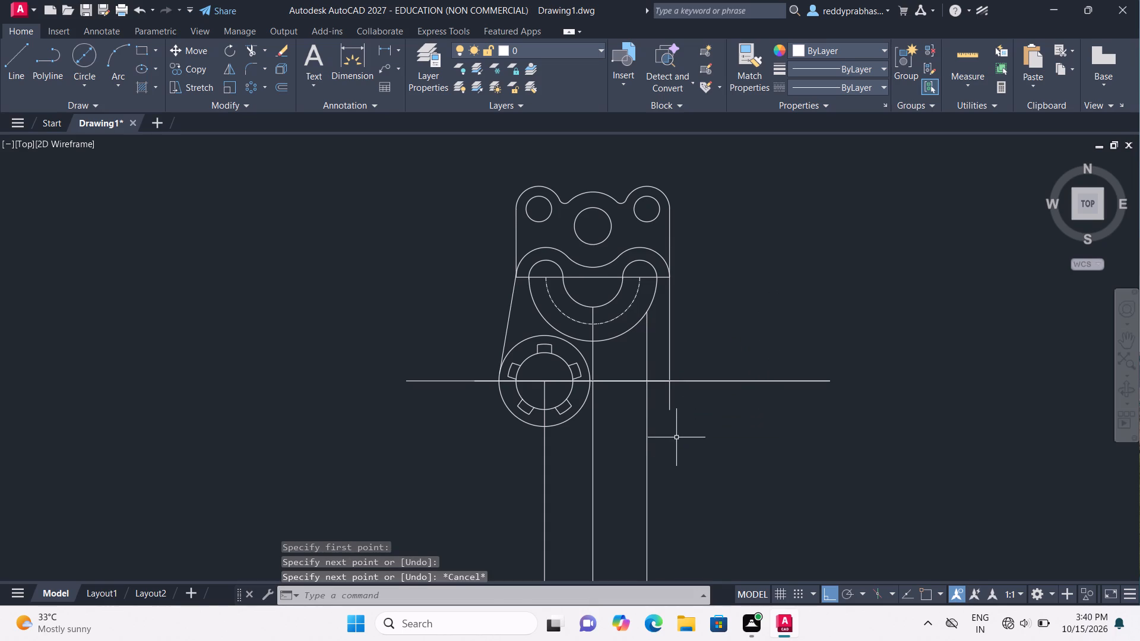
Trim the vertical lines below the long horizontal line and the lower-left outer circle, and remove the construction line beneath the curved slot's right side.
type("tr")
double_click(712, 469)
left_click_drag(709, 399, 695, 395)
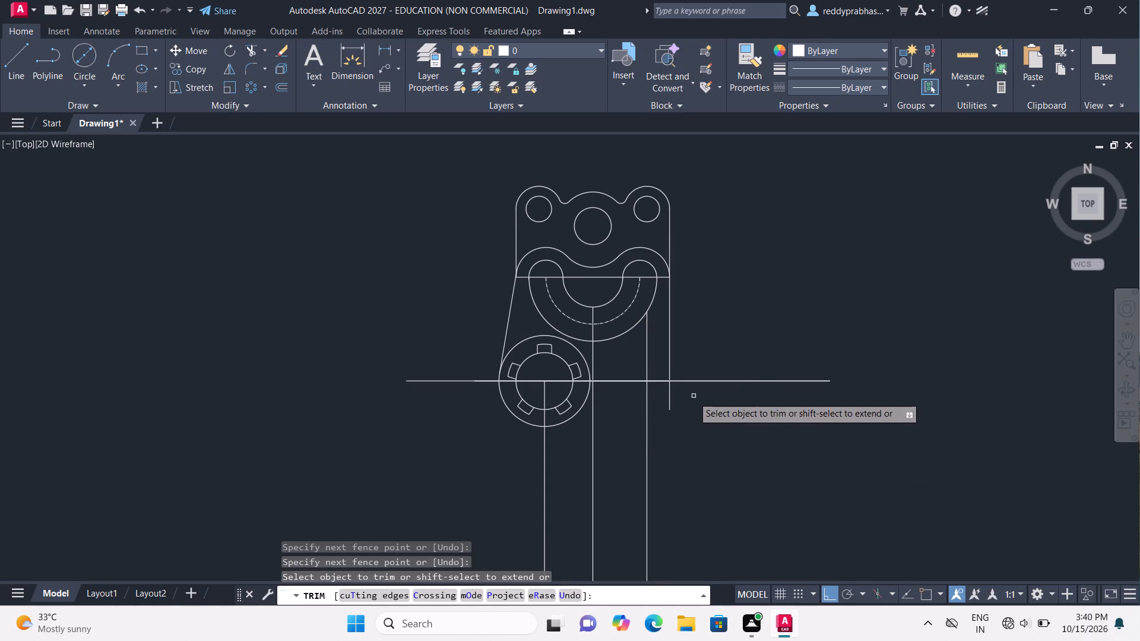
left_click_drag(693, 397, 619, 402)
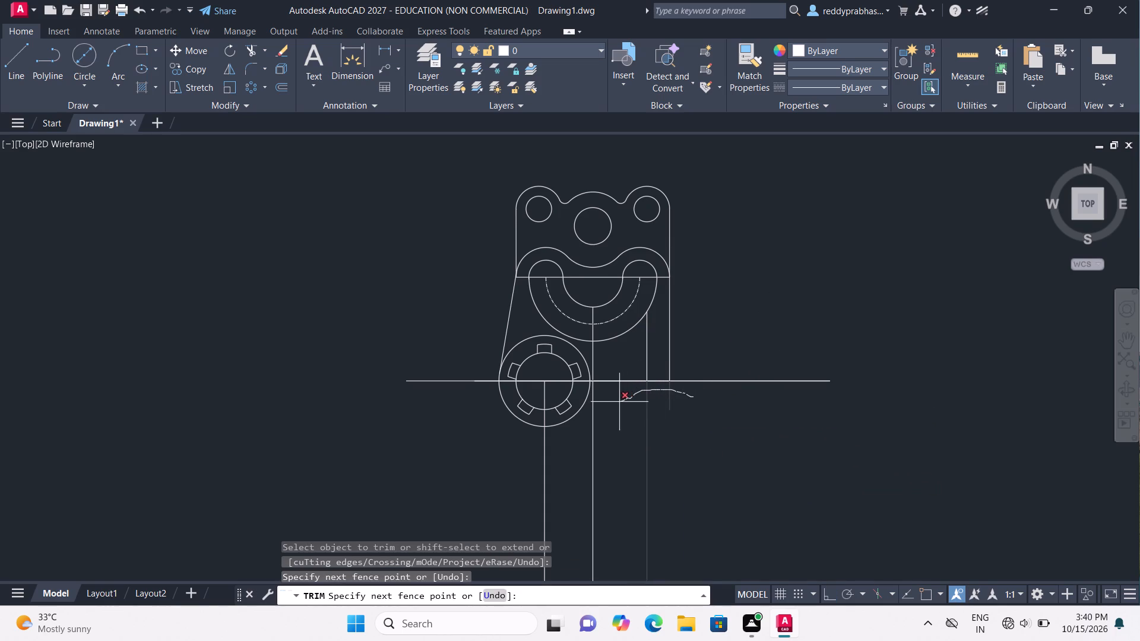
left_click_drag(619, 402, 583, 420)
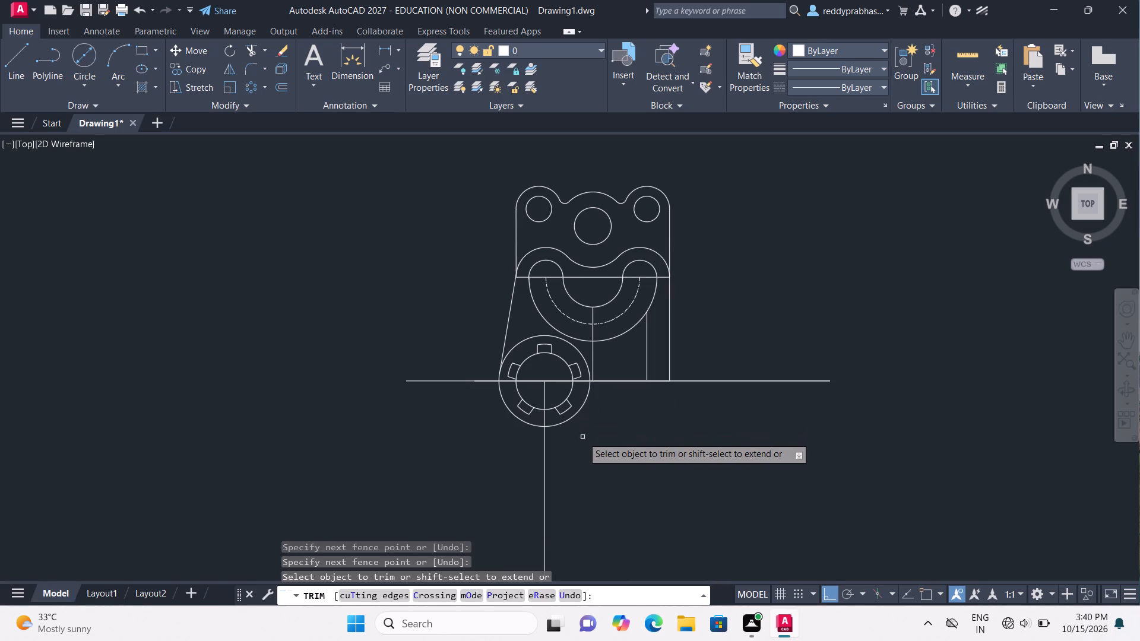
left_click_drag(581, 439, 531, 436)
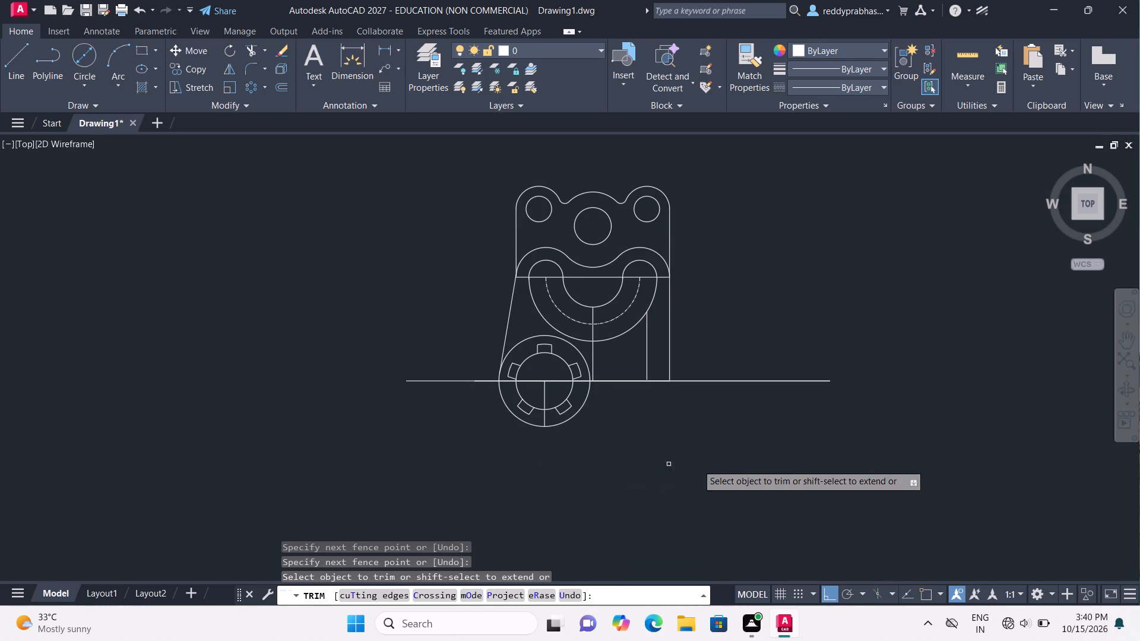
left_click(647, 354)
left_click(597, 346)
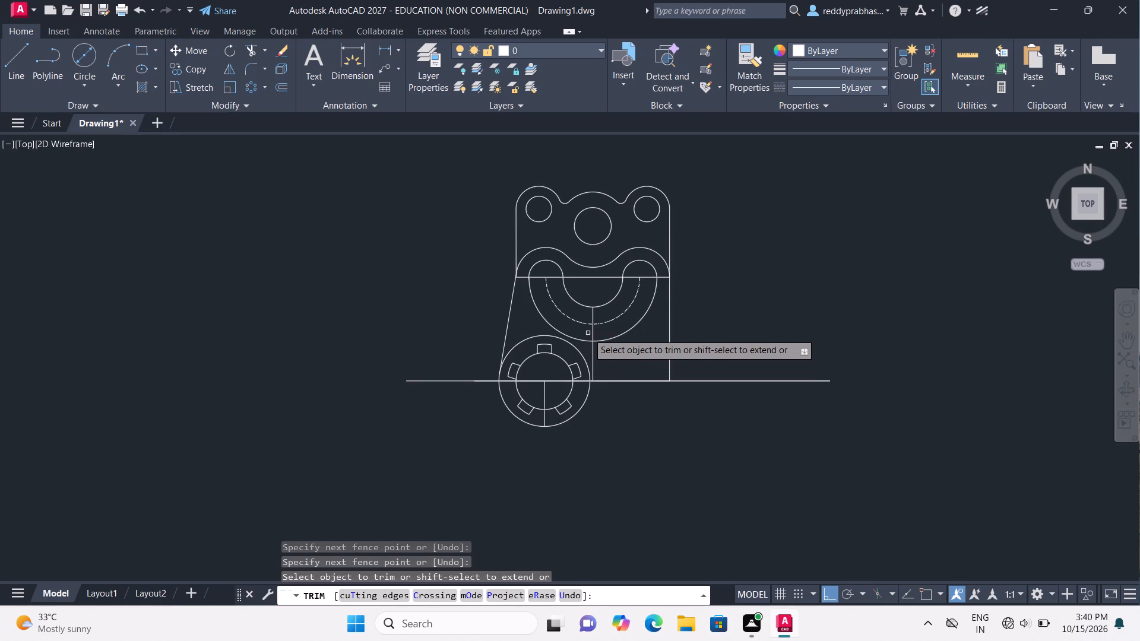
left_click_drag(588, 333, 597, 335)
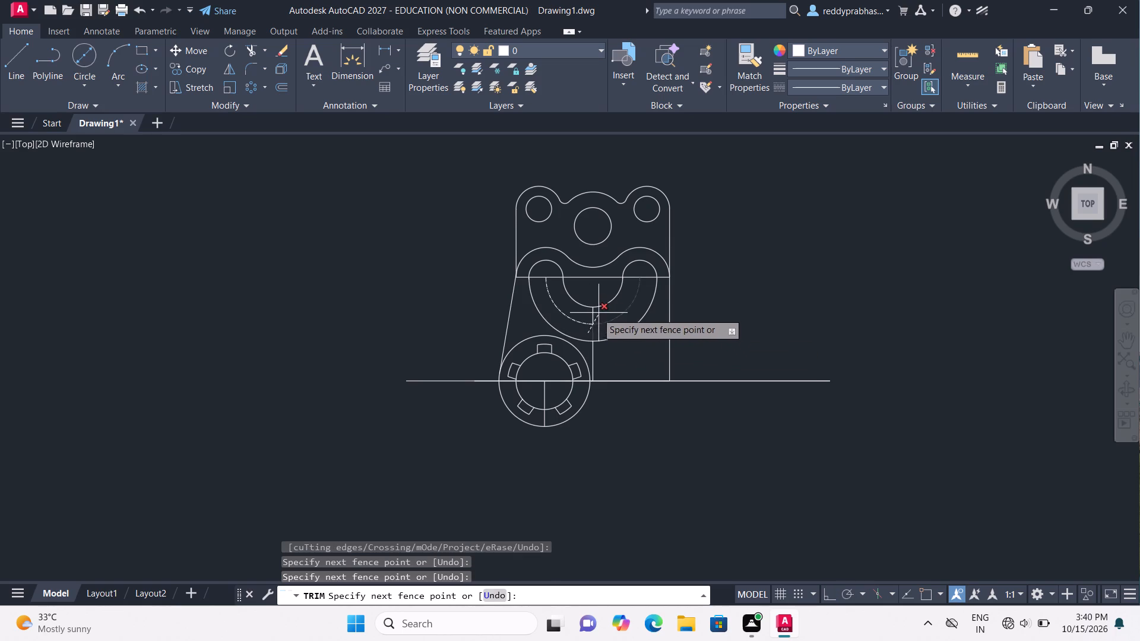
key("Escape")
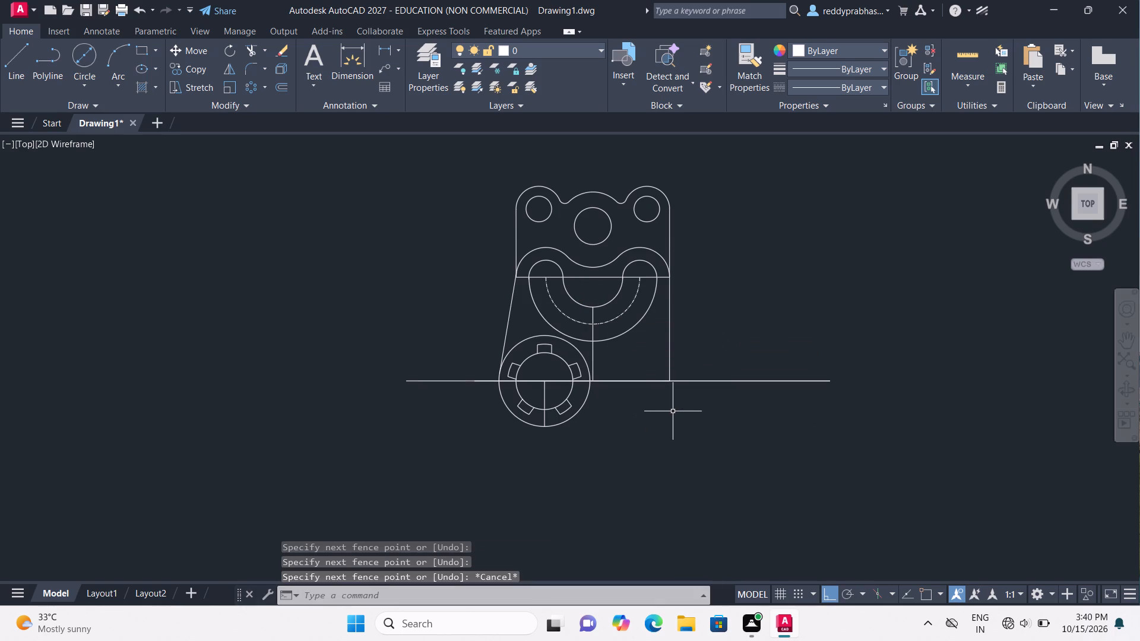
Trim away the centre vertical line between the curved slot's inner arc and the long horizontal line.
type("tr")
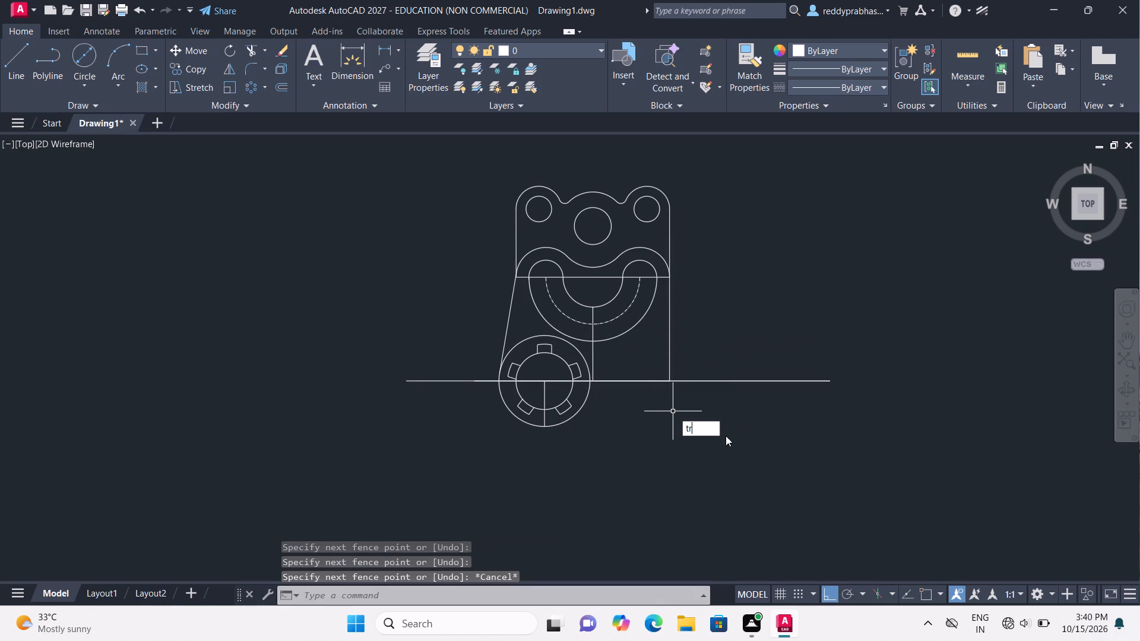
left_click(727, 439)
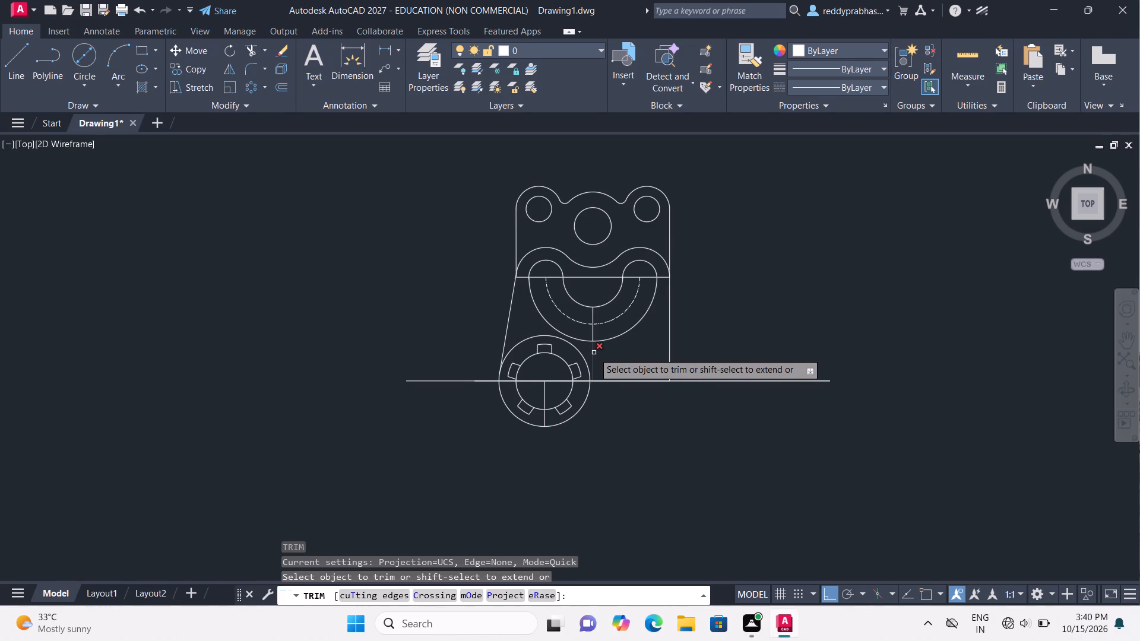
left_click(594, 353)
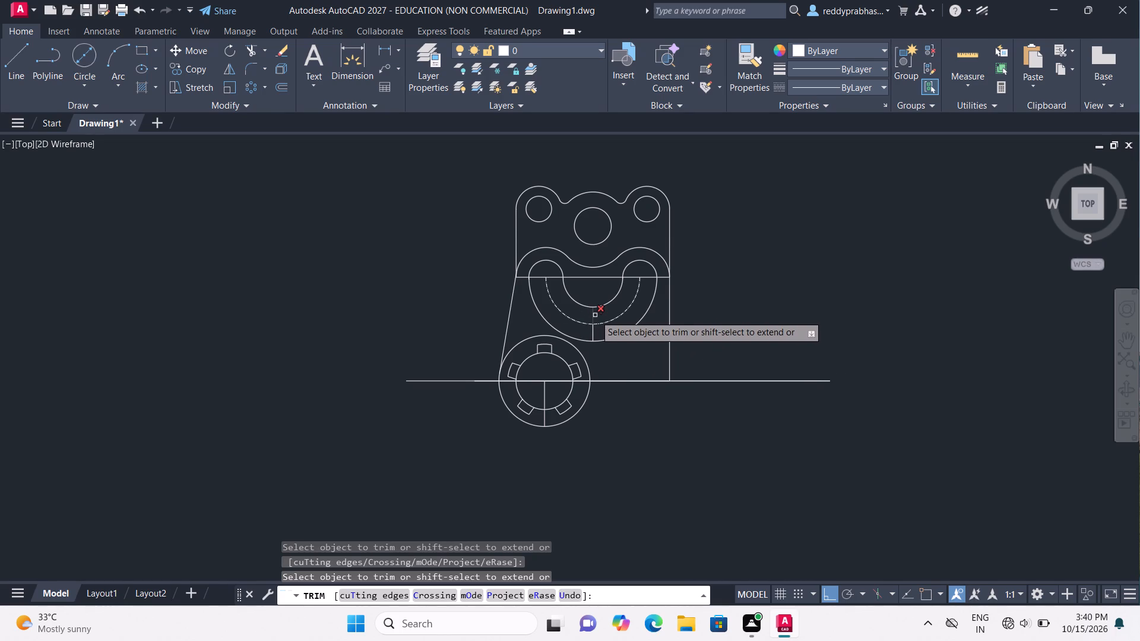
left_click(593, 318)
double_click(591, 332)
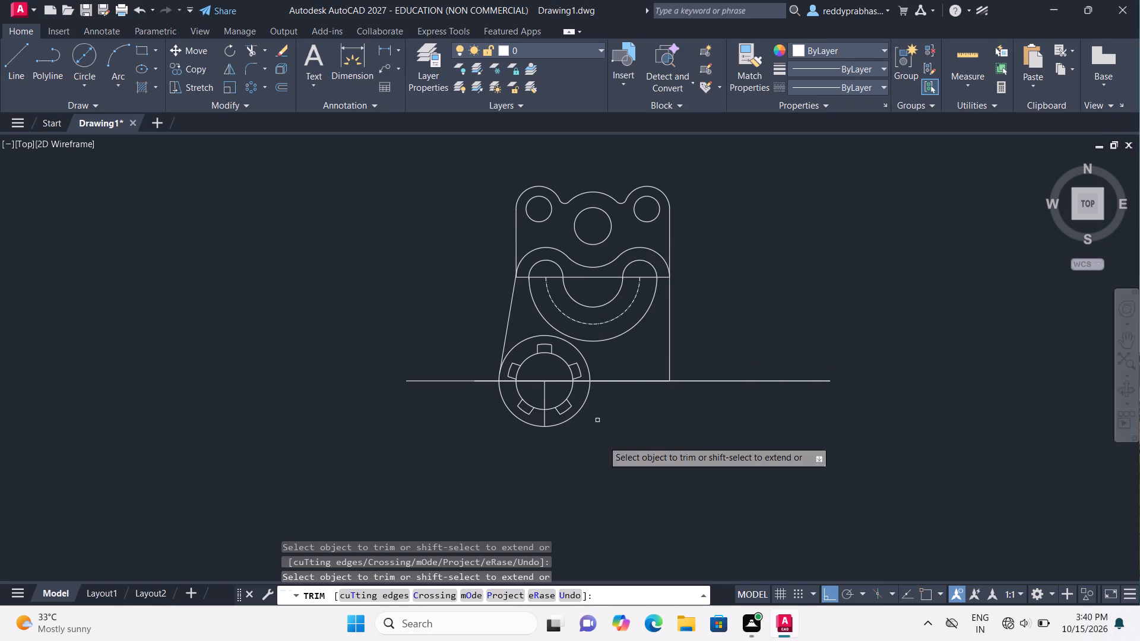
Trim the long horizontal line's overhangs beyond the lower-left outer circle and beyond the plate's right vertical line.
left_click_drag(368, 370, 434, 421)
left_click_drag(444, 408, 467, 352)
left_click_drag(480, 356, 486, 387)
left_click(486, 387)
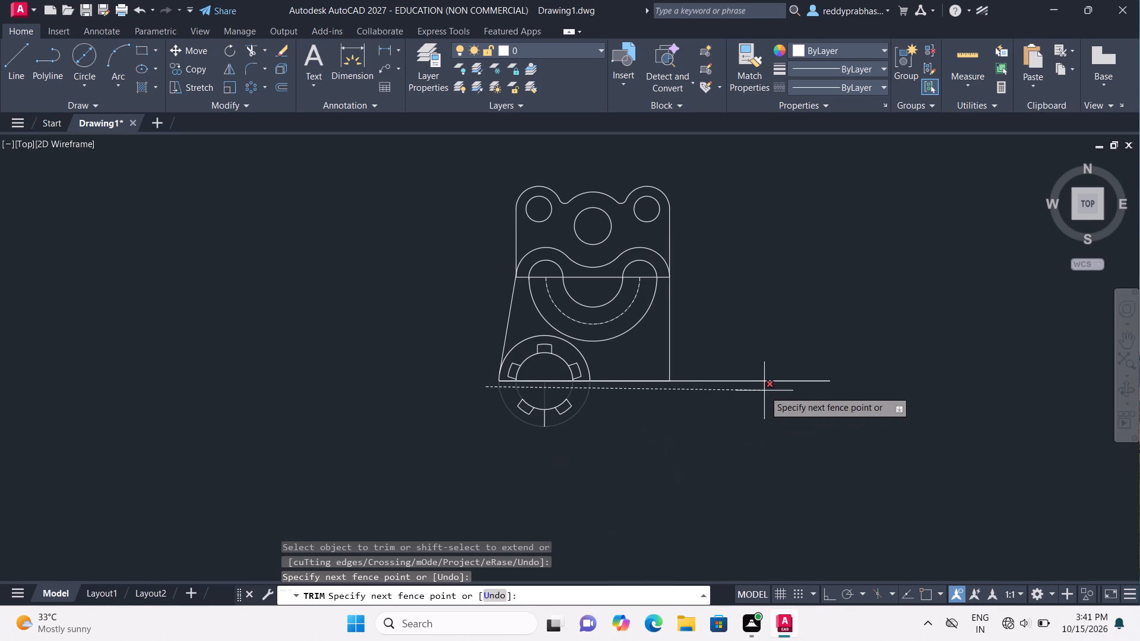
key("Escape")
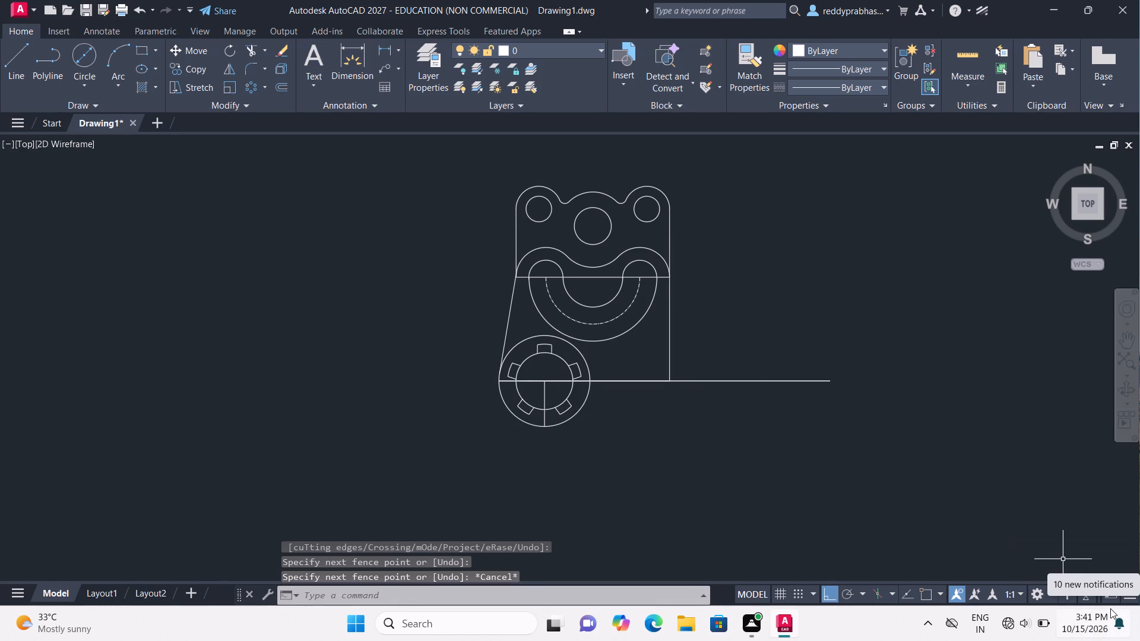
type("tr")
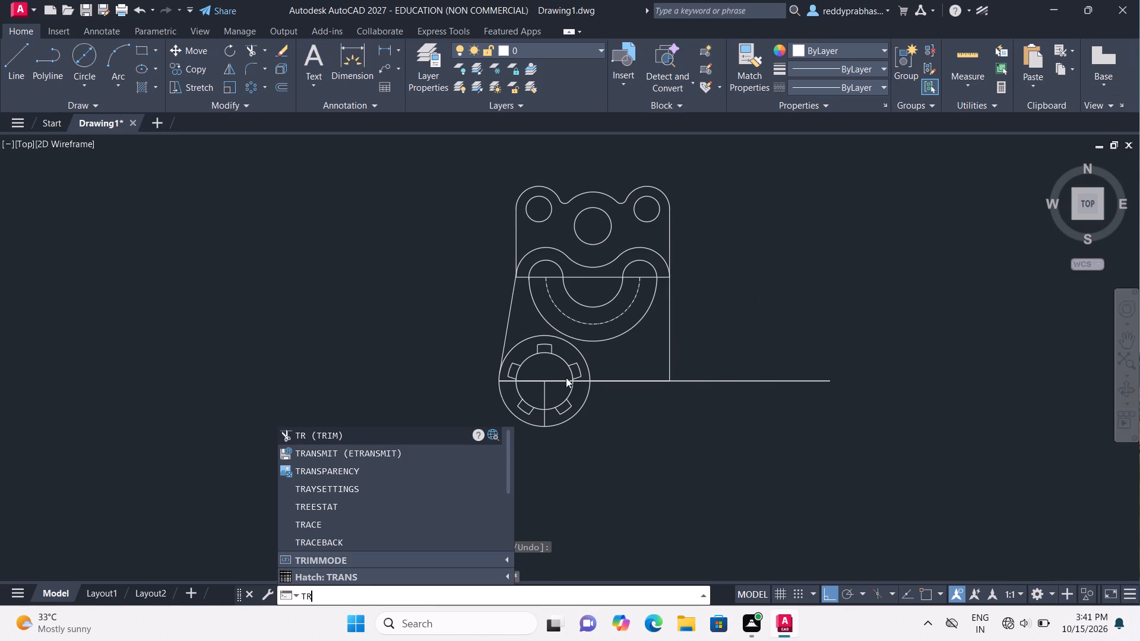
left_click(375, 431)
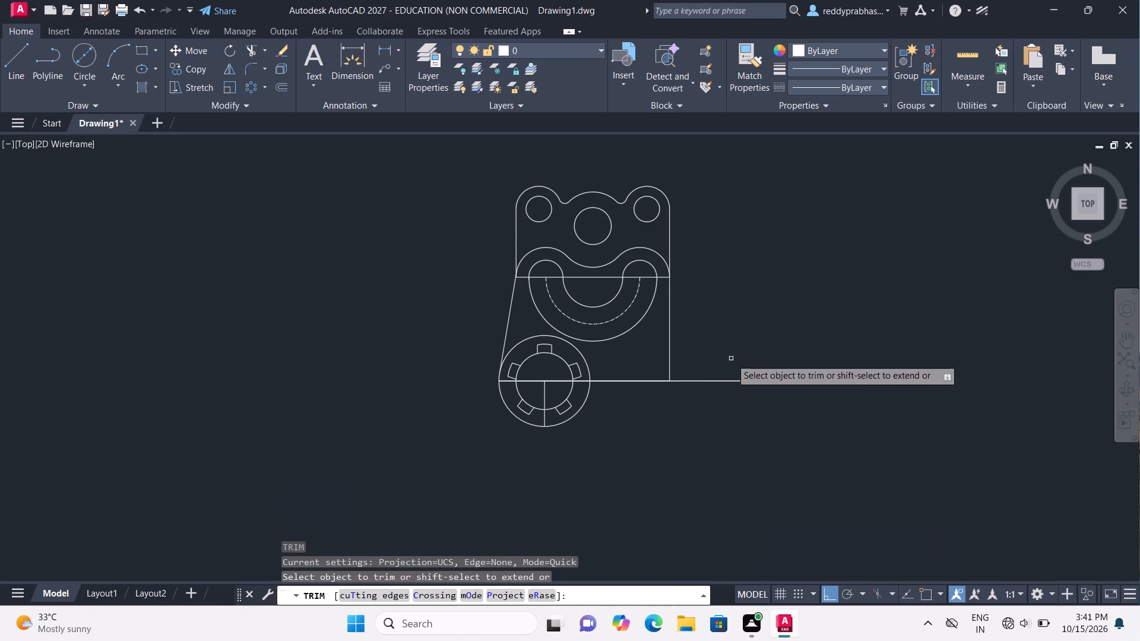
left_click_drag(731, 358, 696, 423)
key("Escape")
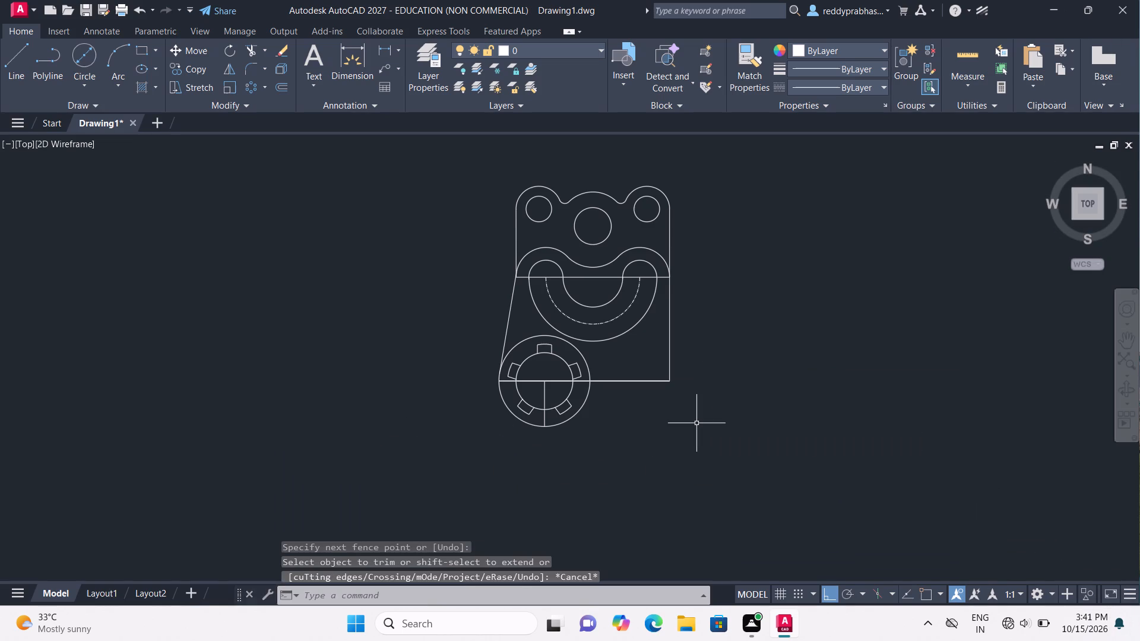
Fillet the plate's lower-right corner between the right vertical line and the bottom horizontal line with a 10 mm radius.
type("fill")
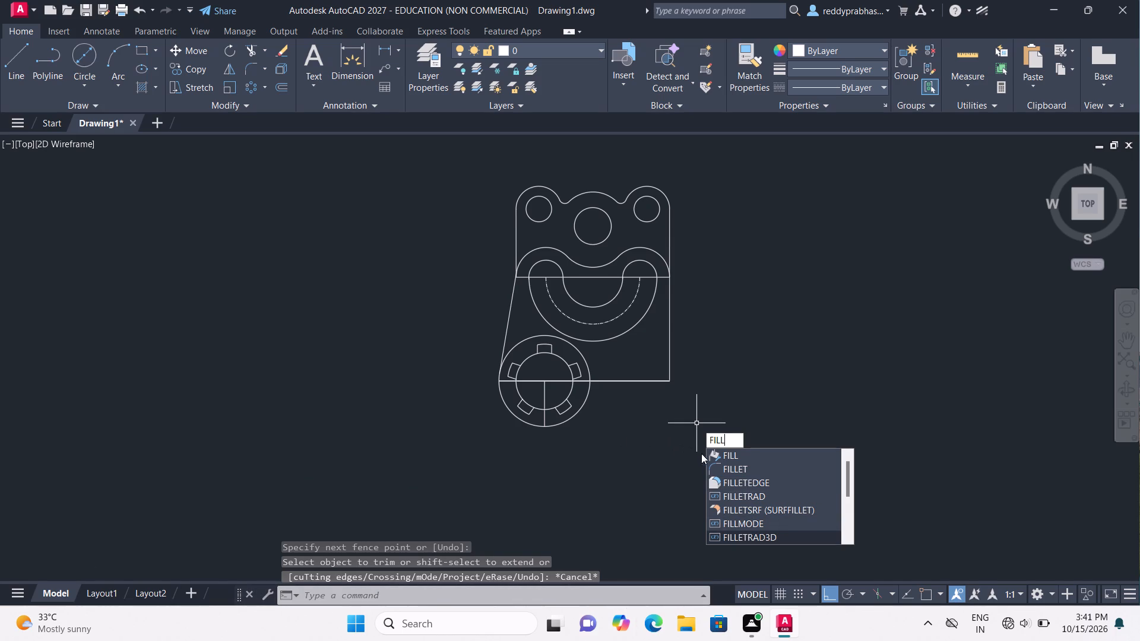
left_click(727, 465)
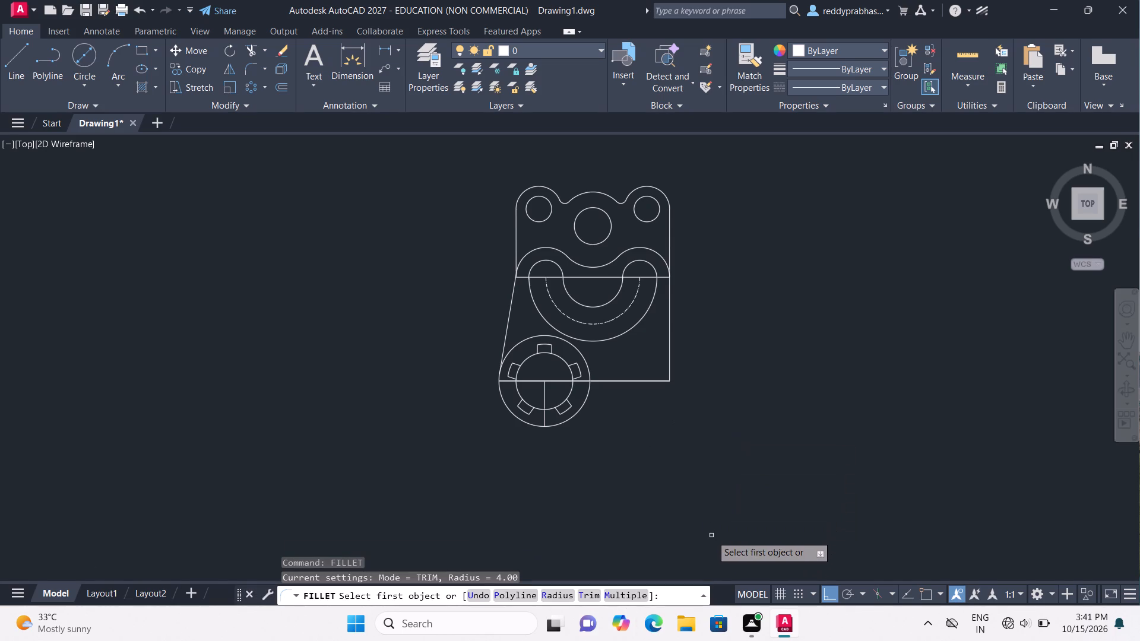
key("r")
key("Return")
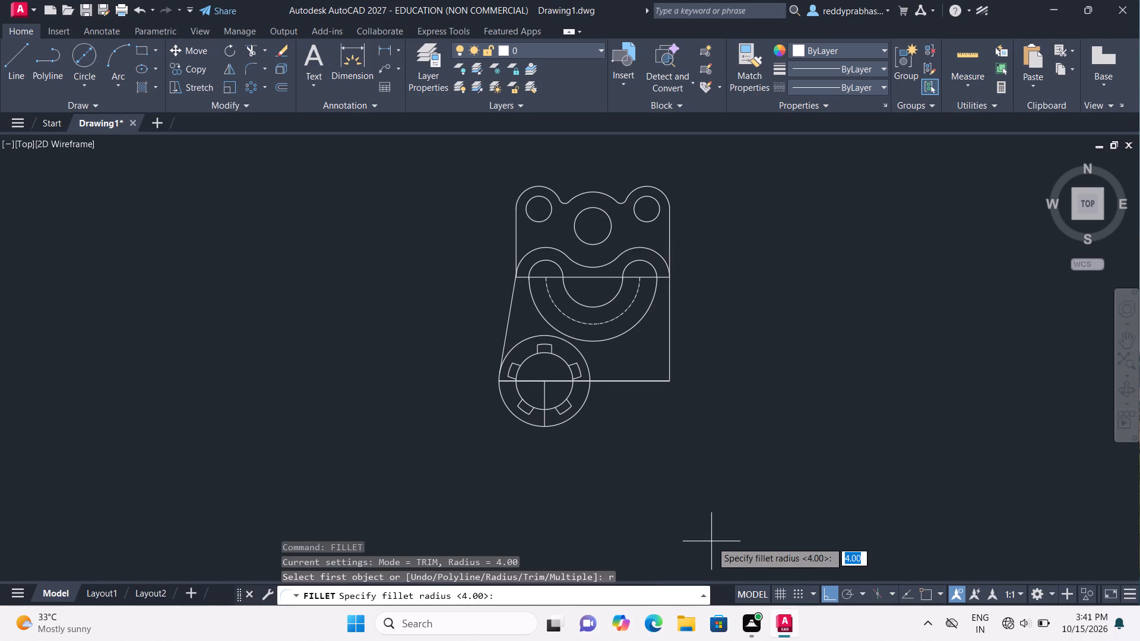
key("1")
key("0")
key("Return")
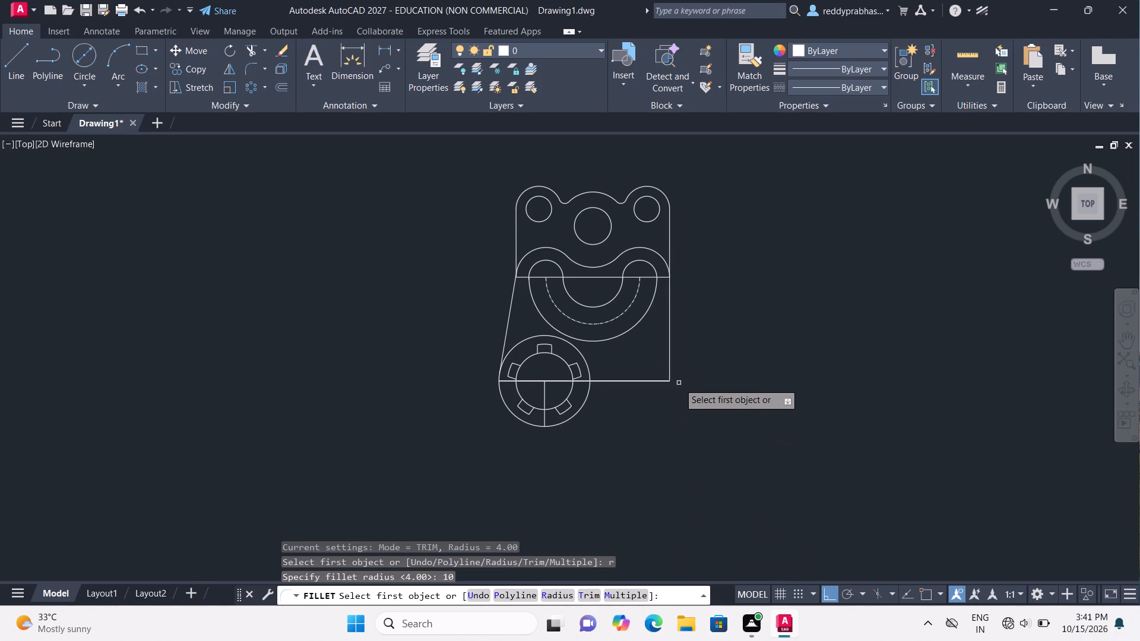
left_click(670, 361)
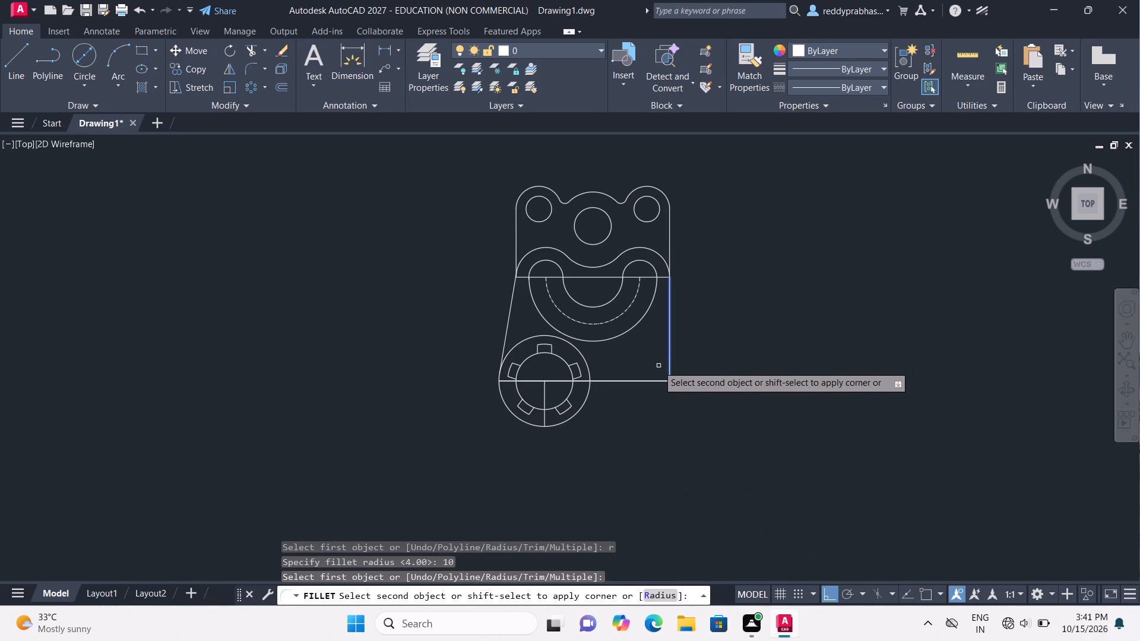
left_click(651, 380)
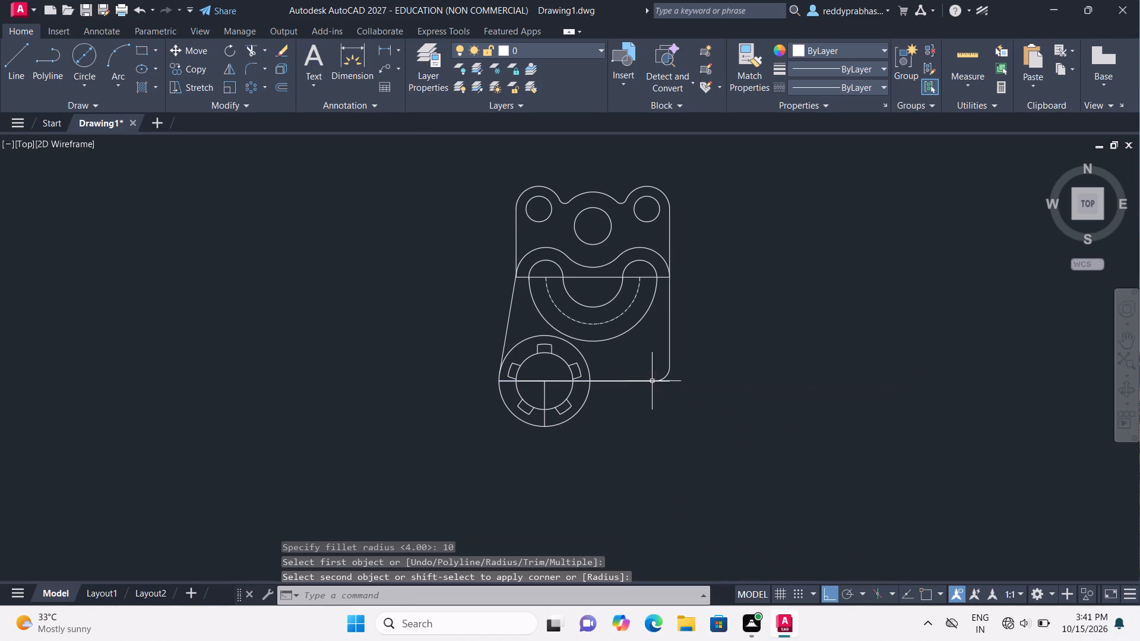
Trim the leftover horizontal line stubs extending past the lower-right corner fillet.
scroll(667, 398, "up", 3)
key("Escape")
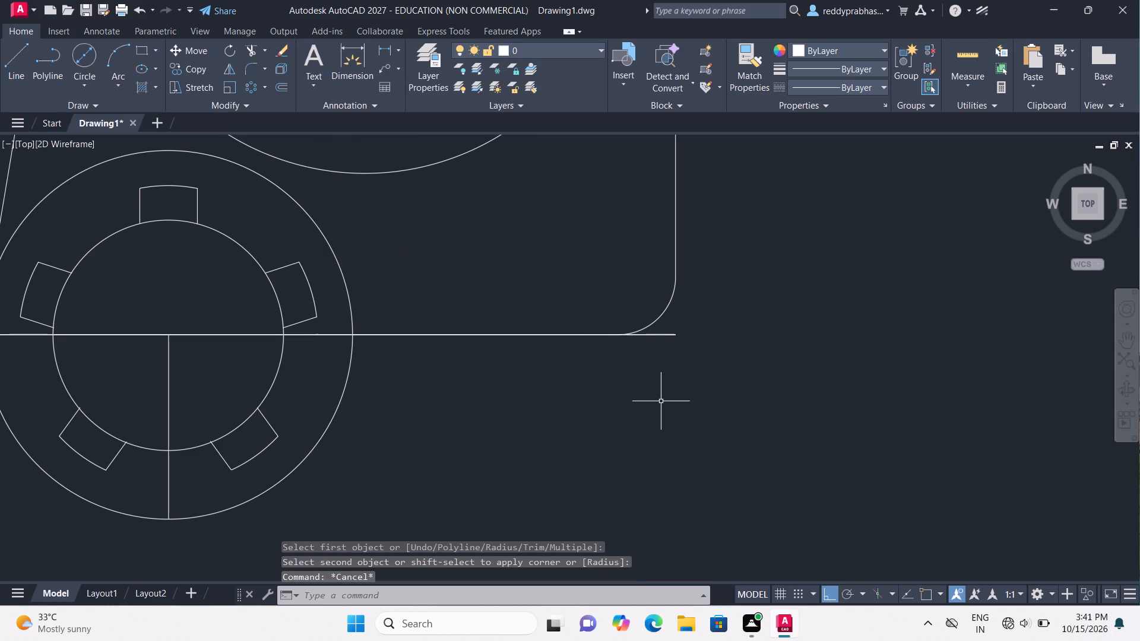
key("t")
key("r")
left_click(698, 434)
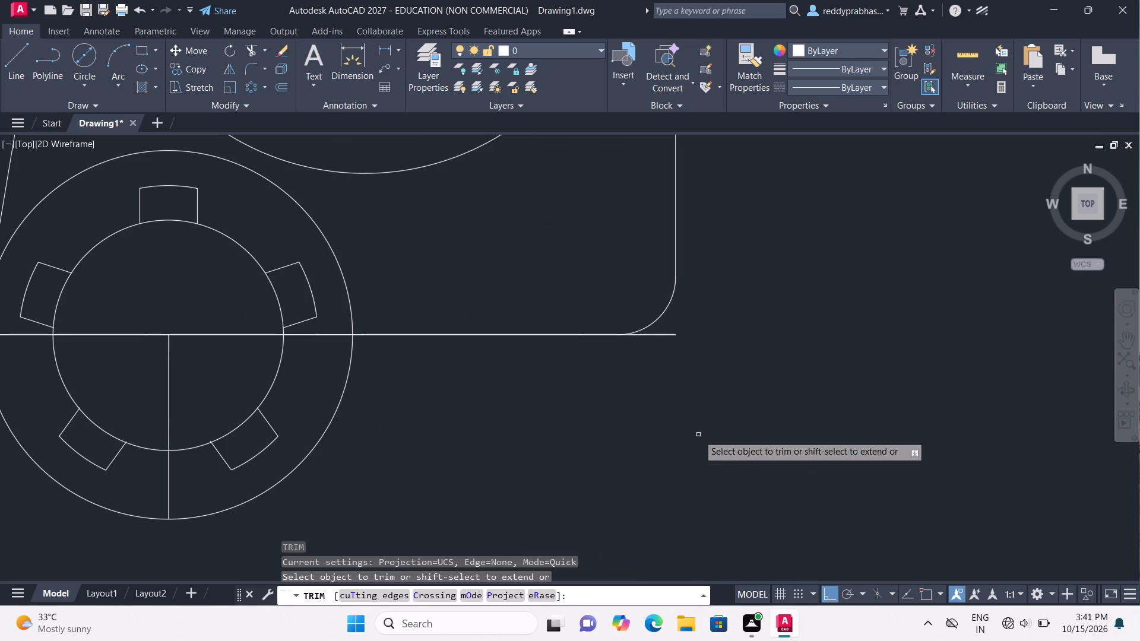
left_click(670, 336)
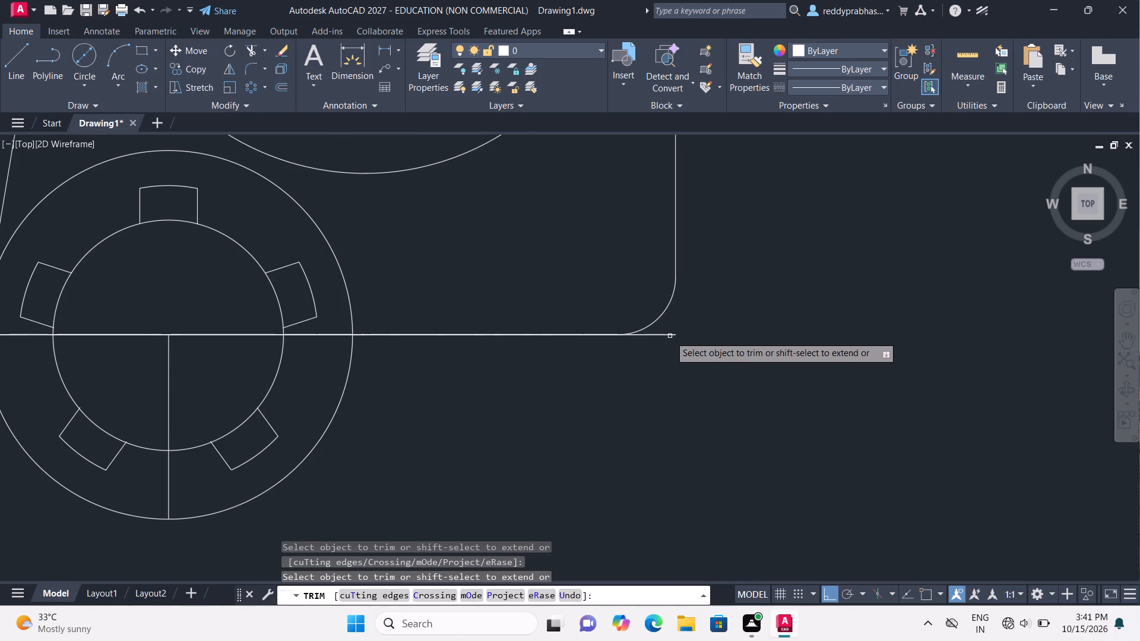
left_click(673, 333)
left_click(674, 337)
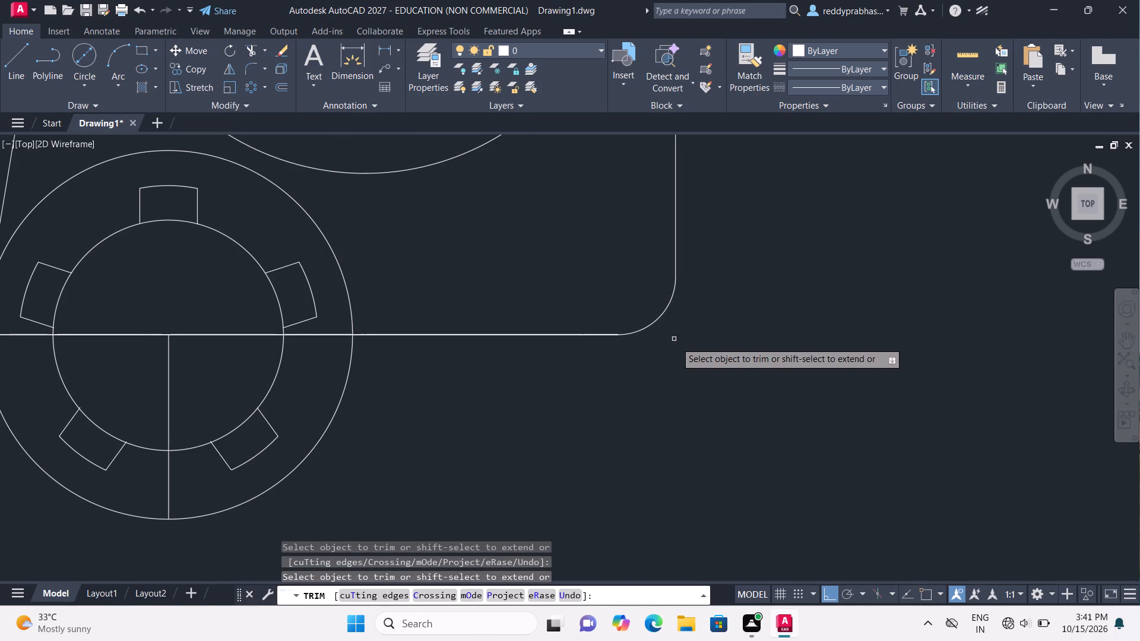
scroll(694, 434, "down", 2)
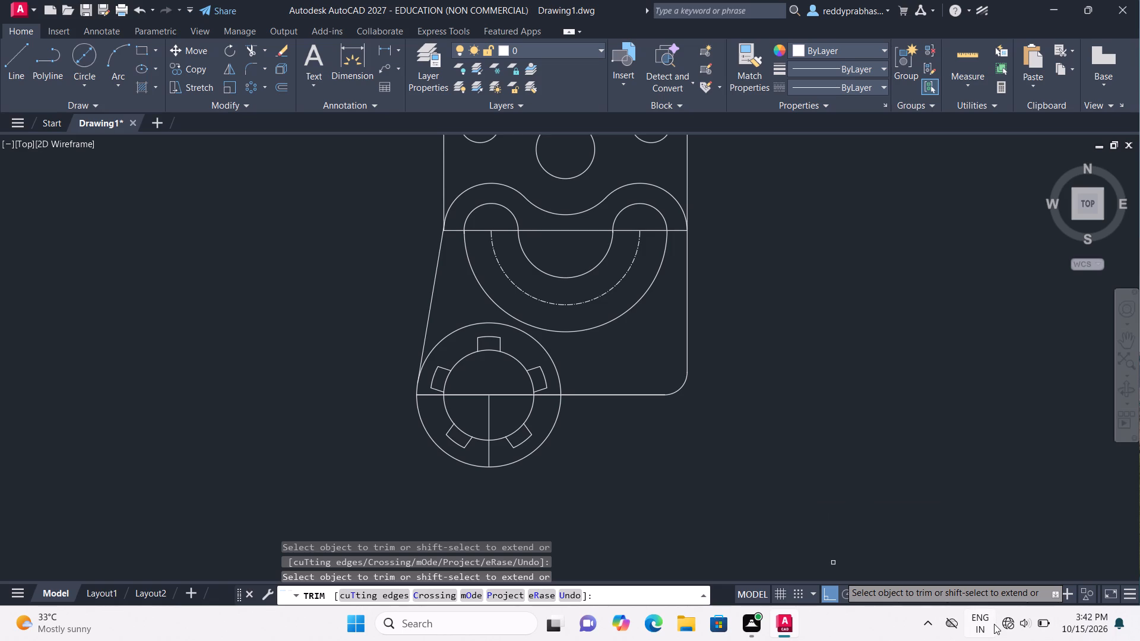
key("Escape")
Fillet the bottom horizontal line to the lower-left outer circle with a 15 mm radius.
type("fi")
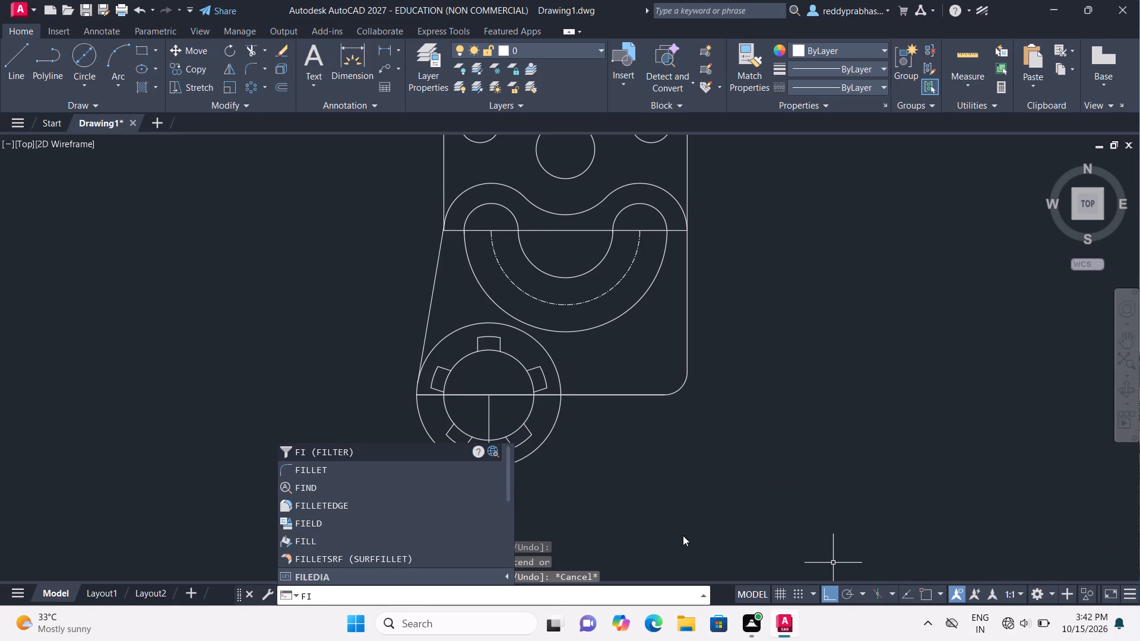
left_click(419, 472)
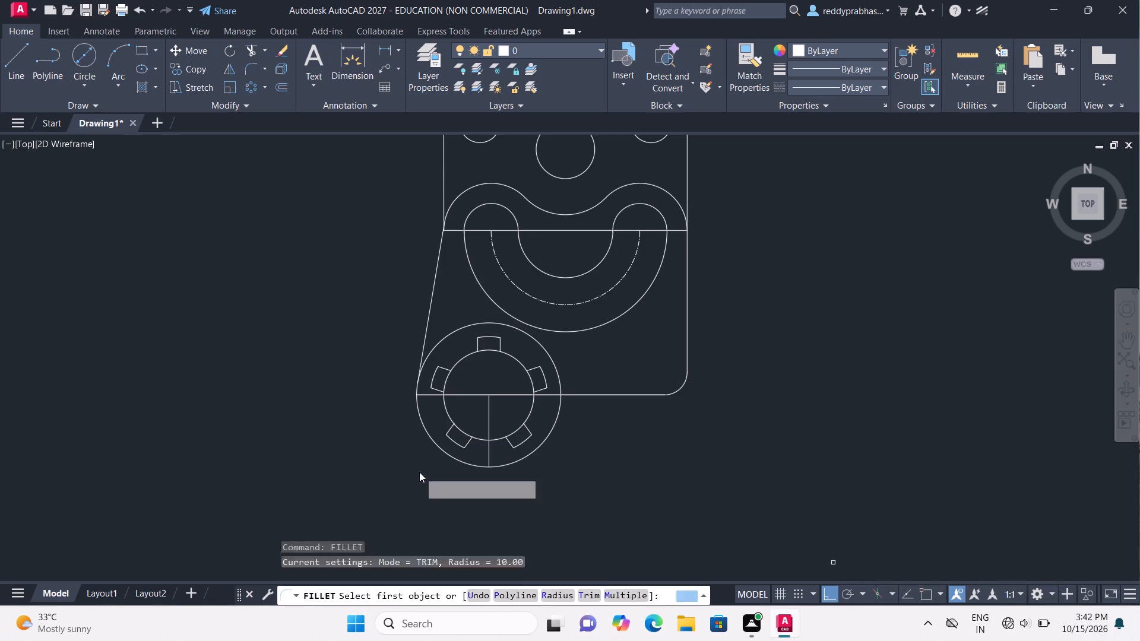
left_click(546, 592)
type("15")
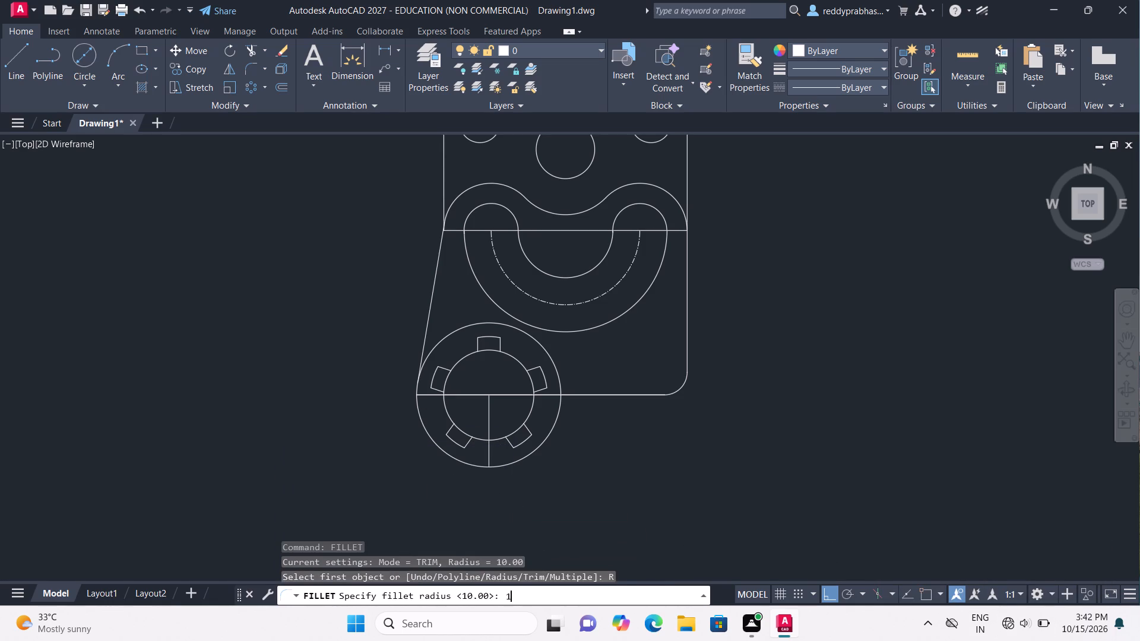
key("Return")
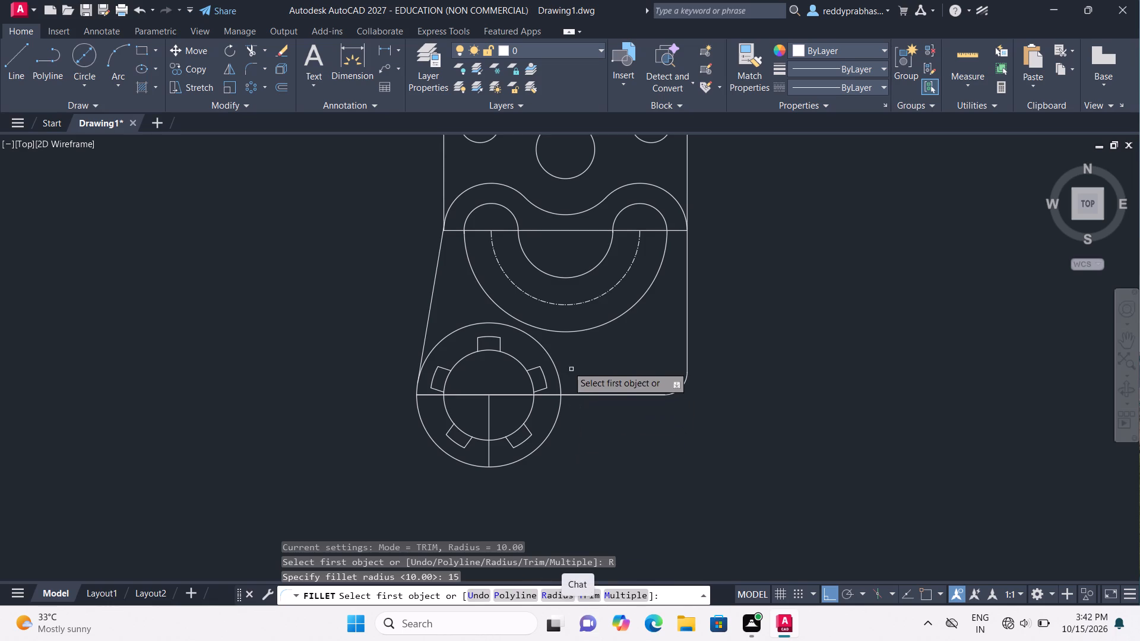
left_click(579, 393)
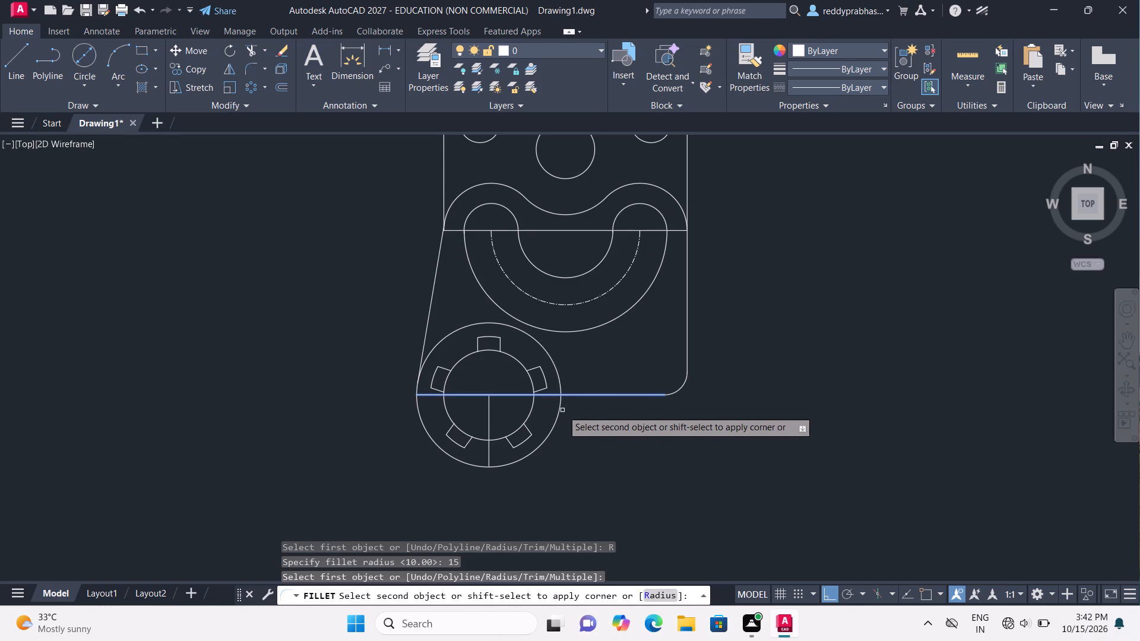
left_click(559, 414)
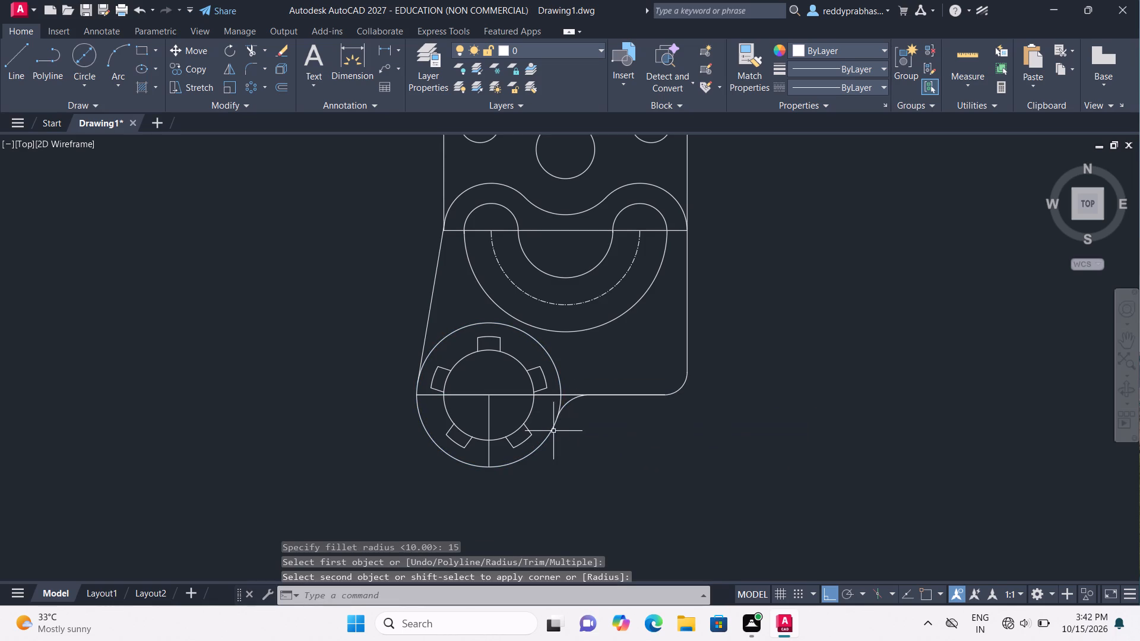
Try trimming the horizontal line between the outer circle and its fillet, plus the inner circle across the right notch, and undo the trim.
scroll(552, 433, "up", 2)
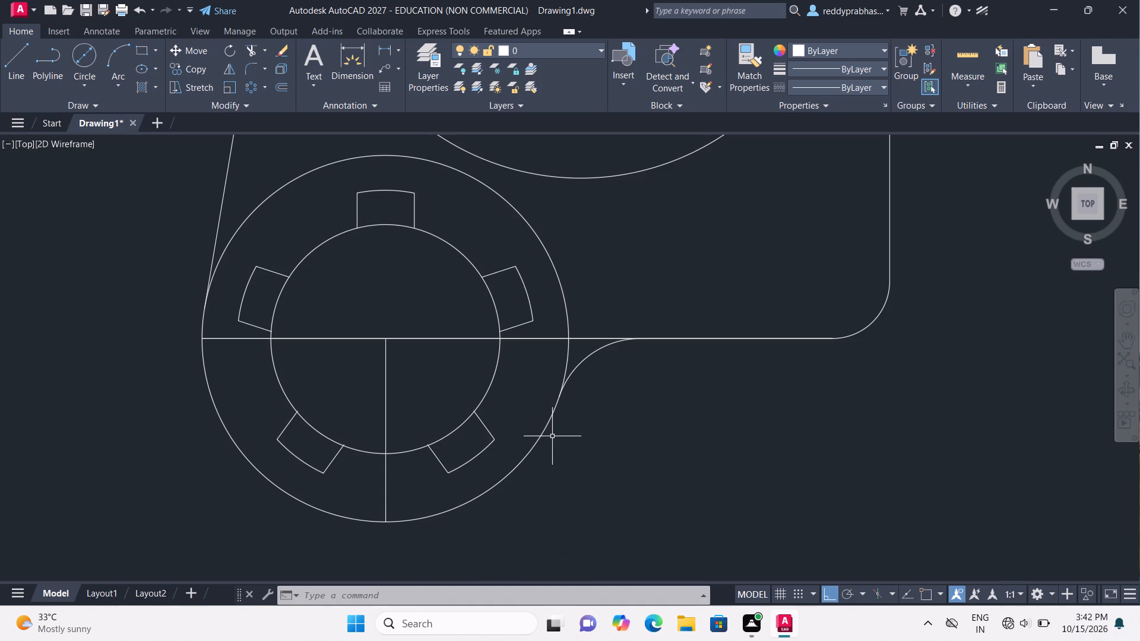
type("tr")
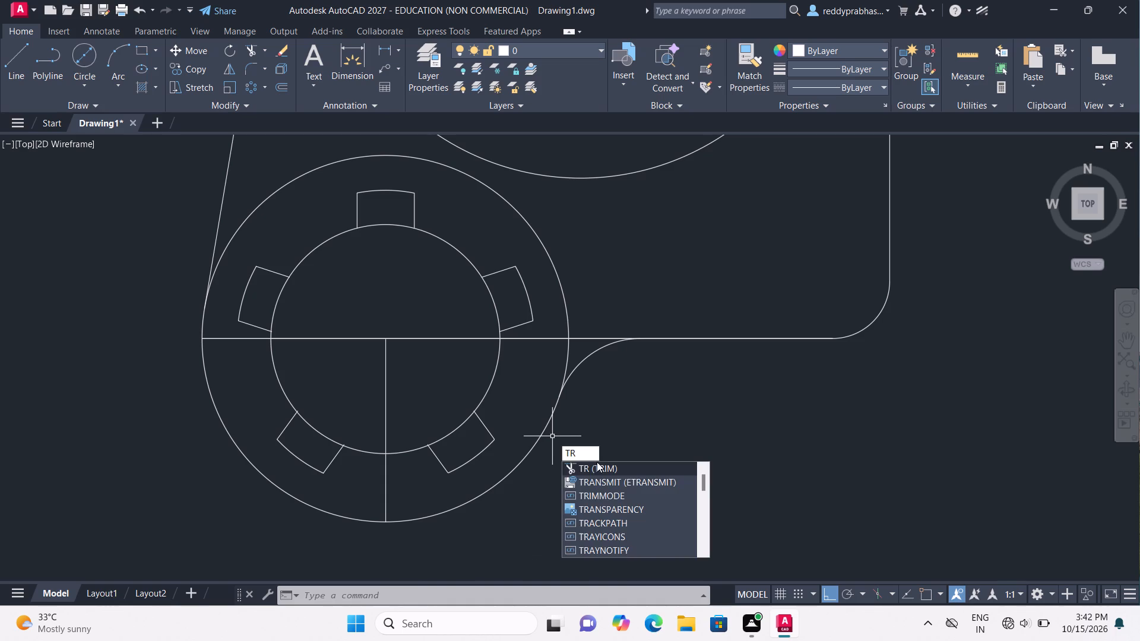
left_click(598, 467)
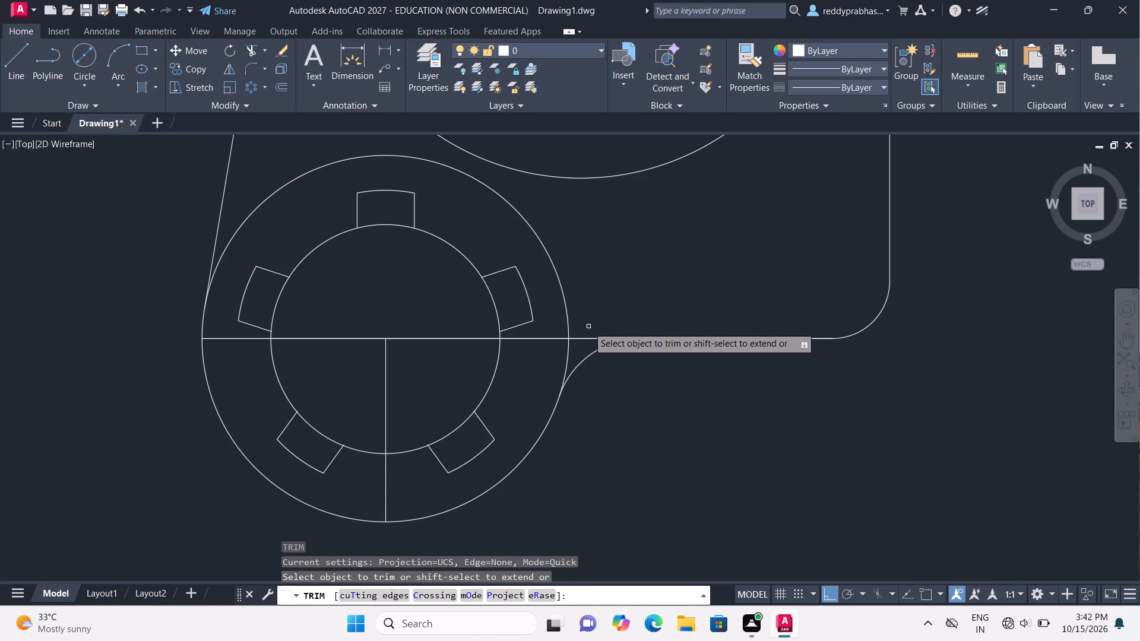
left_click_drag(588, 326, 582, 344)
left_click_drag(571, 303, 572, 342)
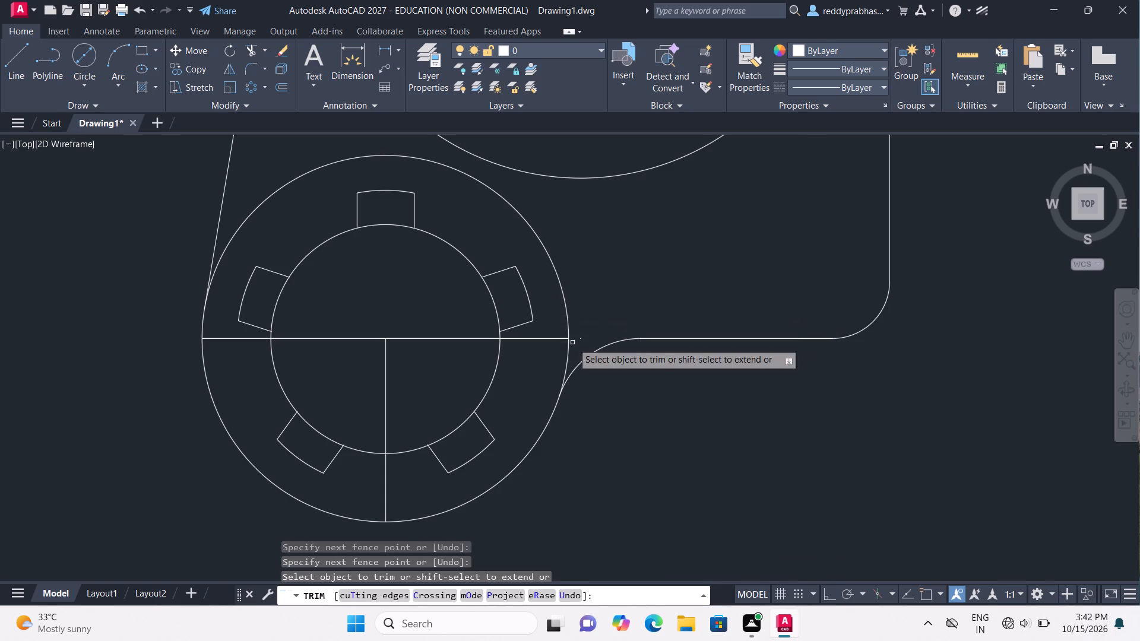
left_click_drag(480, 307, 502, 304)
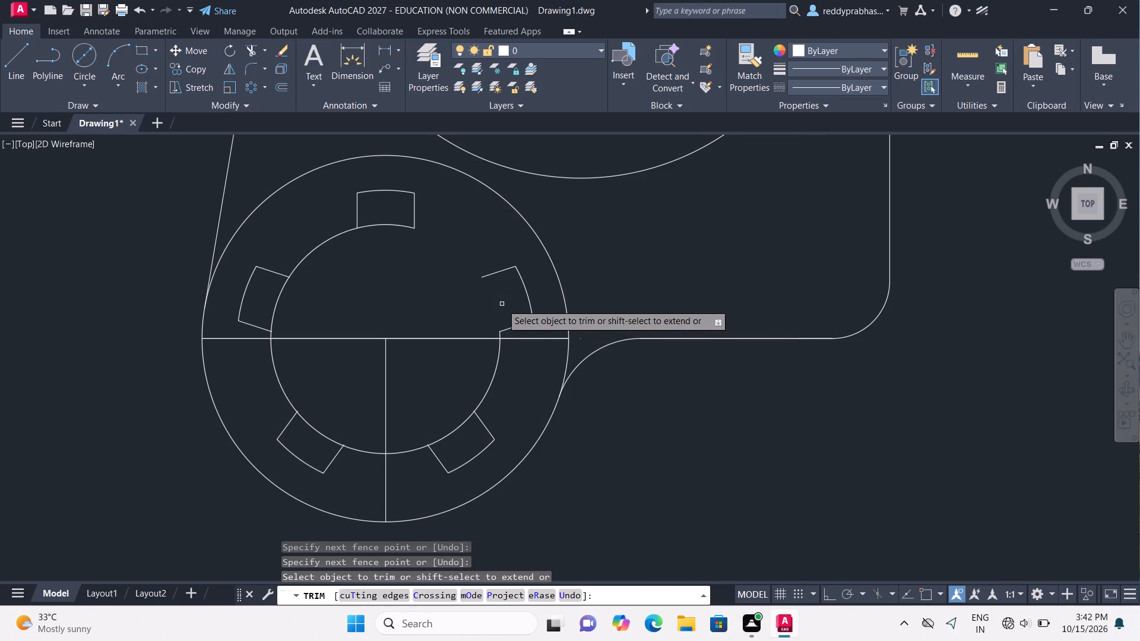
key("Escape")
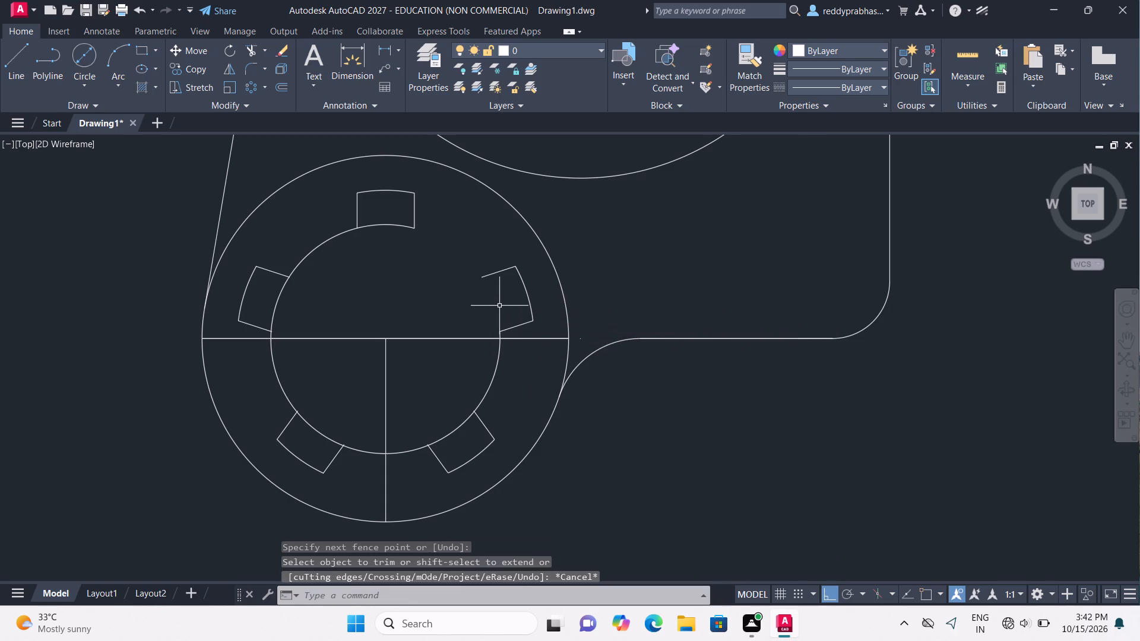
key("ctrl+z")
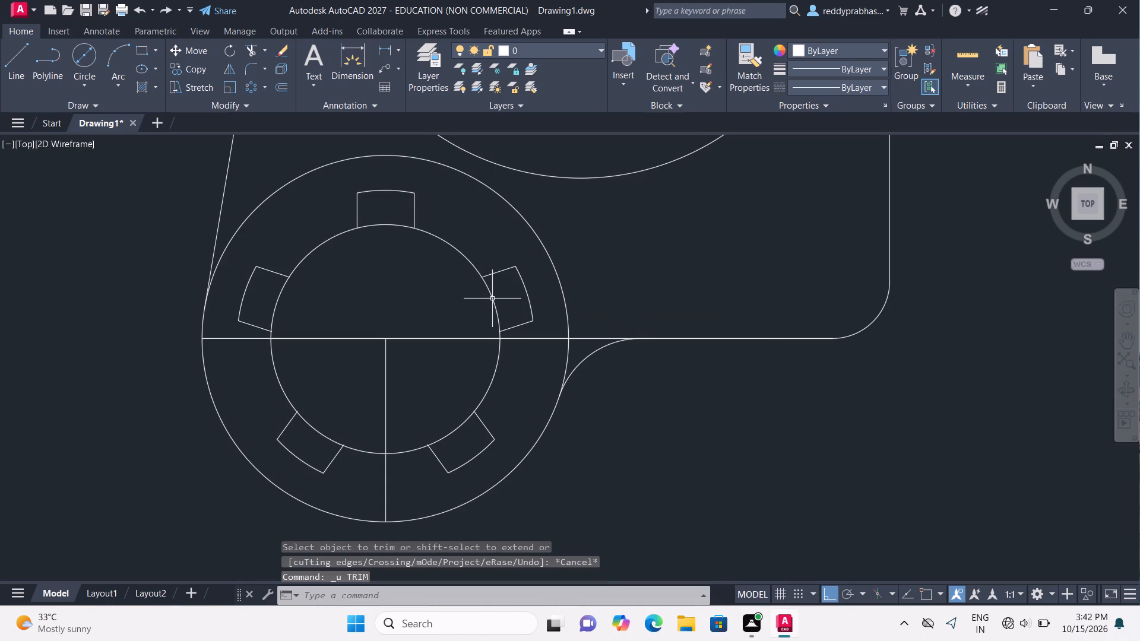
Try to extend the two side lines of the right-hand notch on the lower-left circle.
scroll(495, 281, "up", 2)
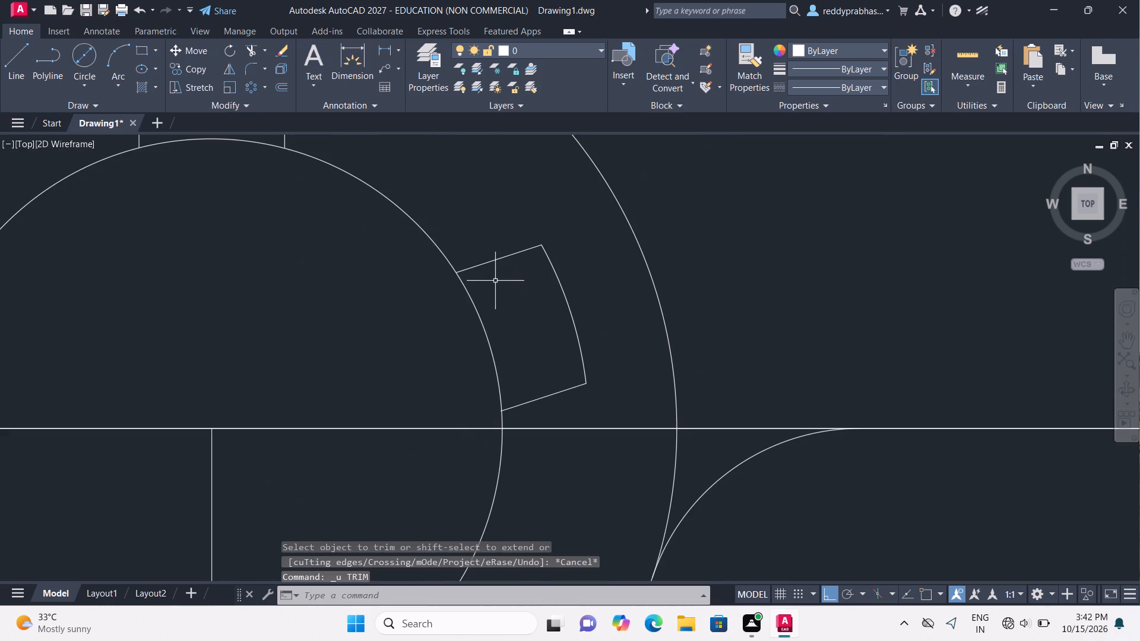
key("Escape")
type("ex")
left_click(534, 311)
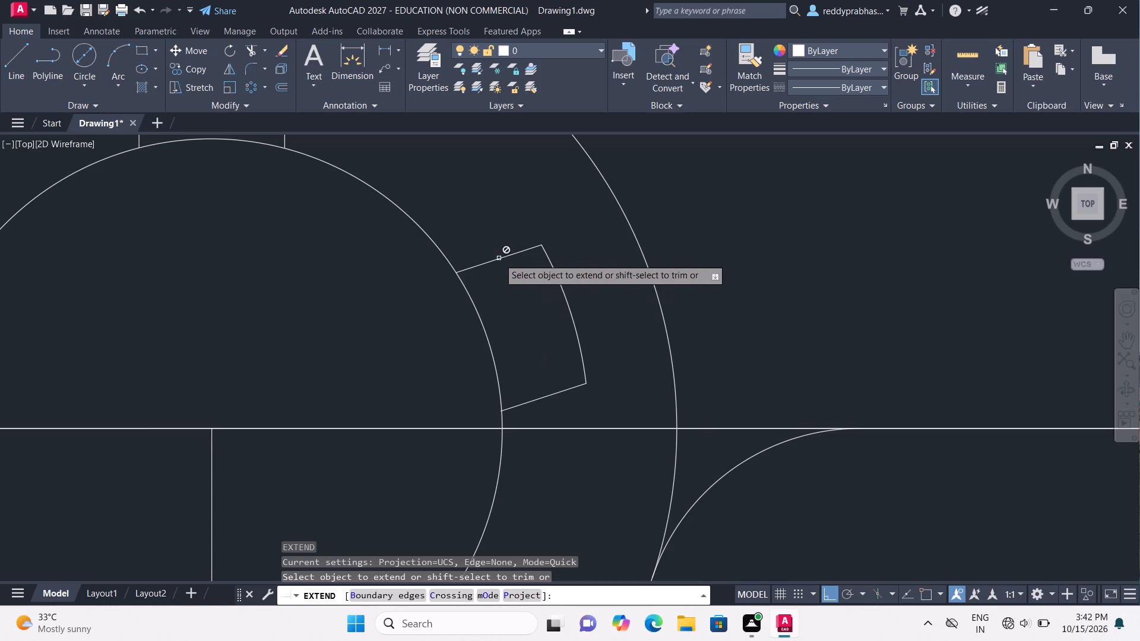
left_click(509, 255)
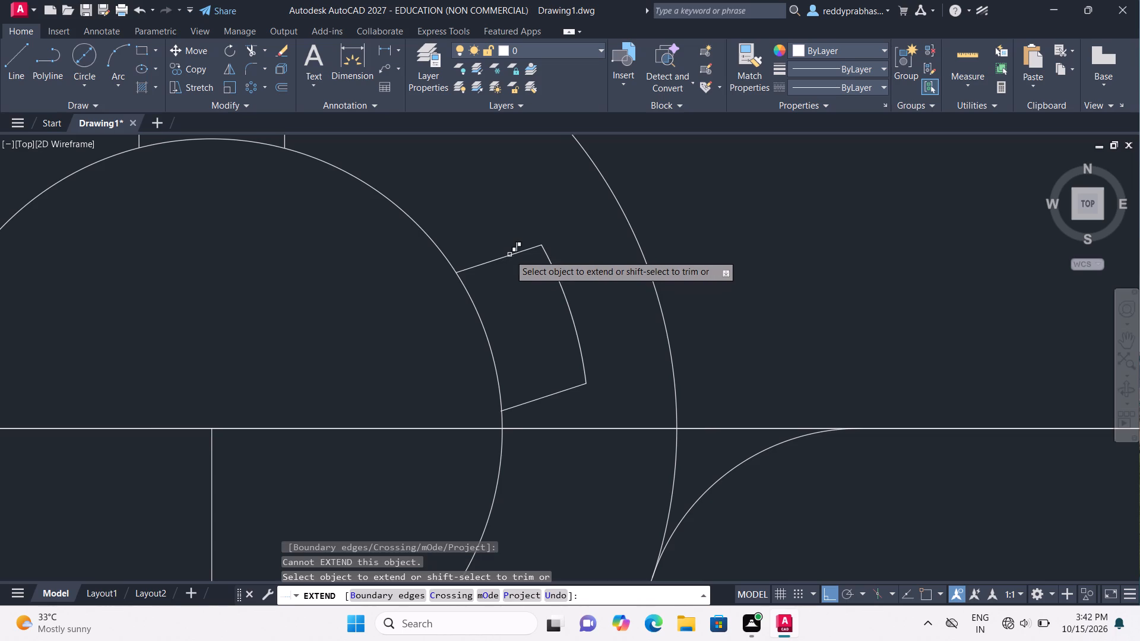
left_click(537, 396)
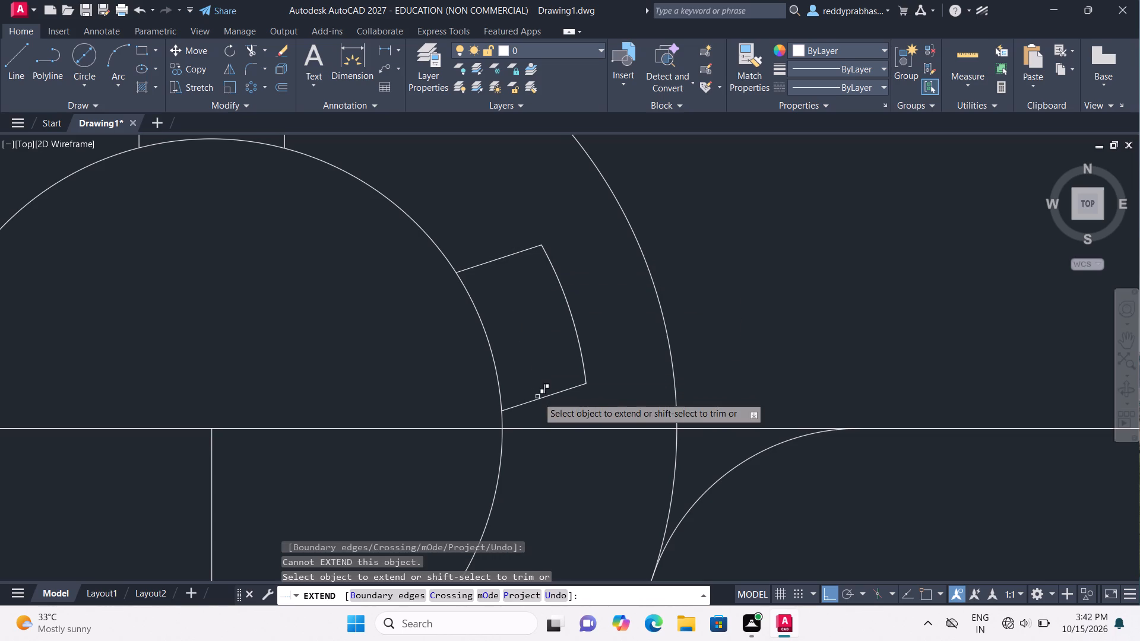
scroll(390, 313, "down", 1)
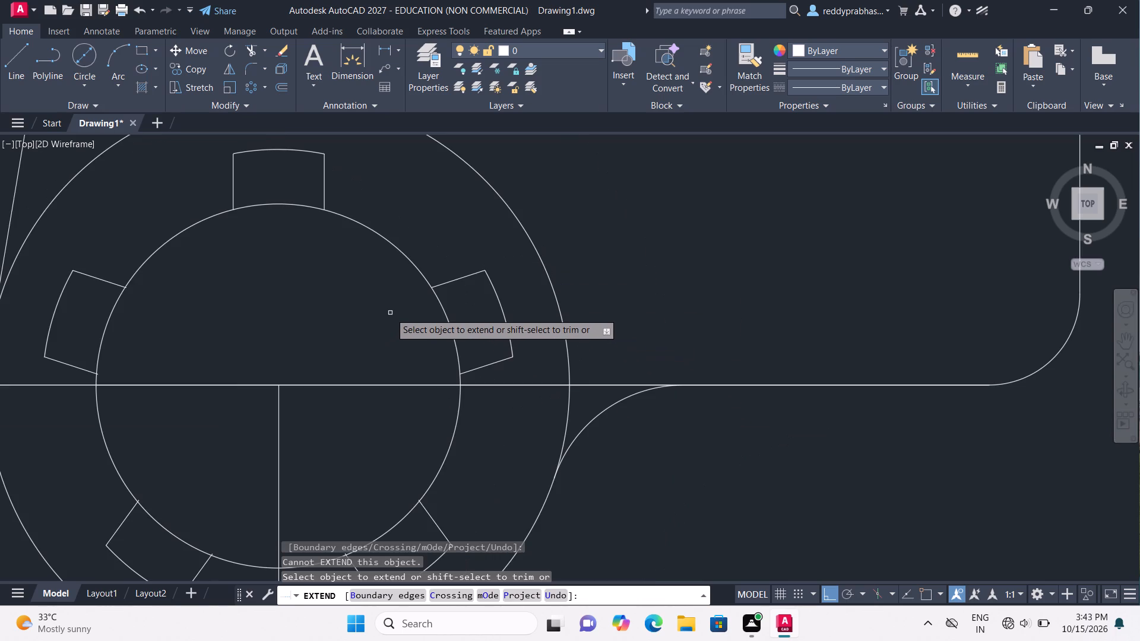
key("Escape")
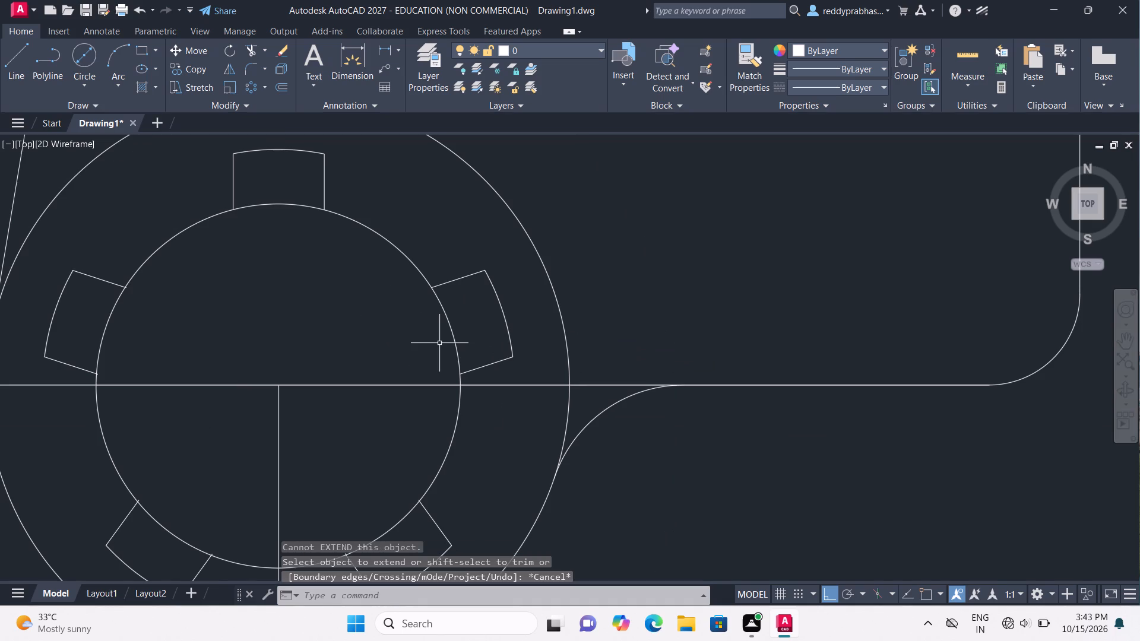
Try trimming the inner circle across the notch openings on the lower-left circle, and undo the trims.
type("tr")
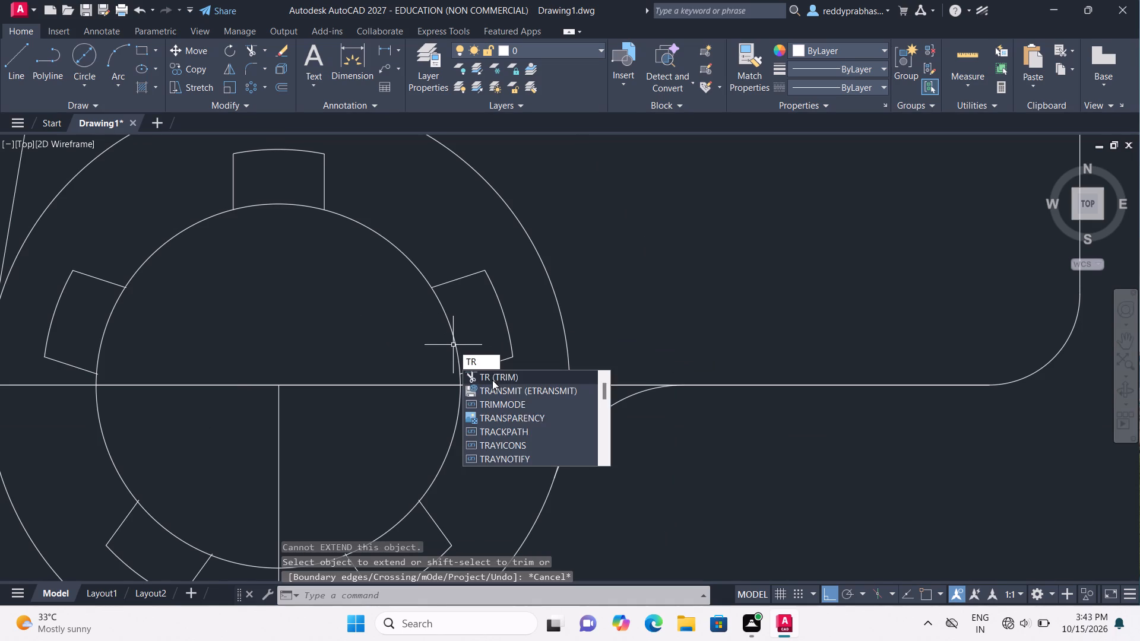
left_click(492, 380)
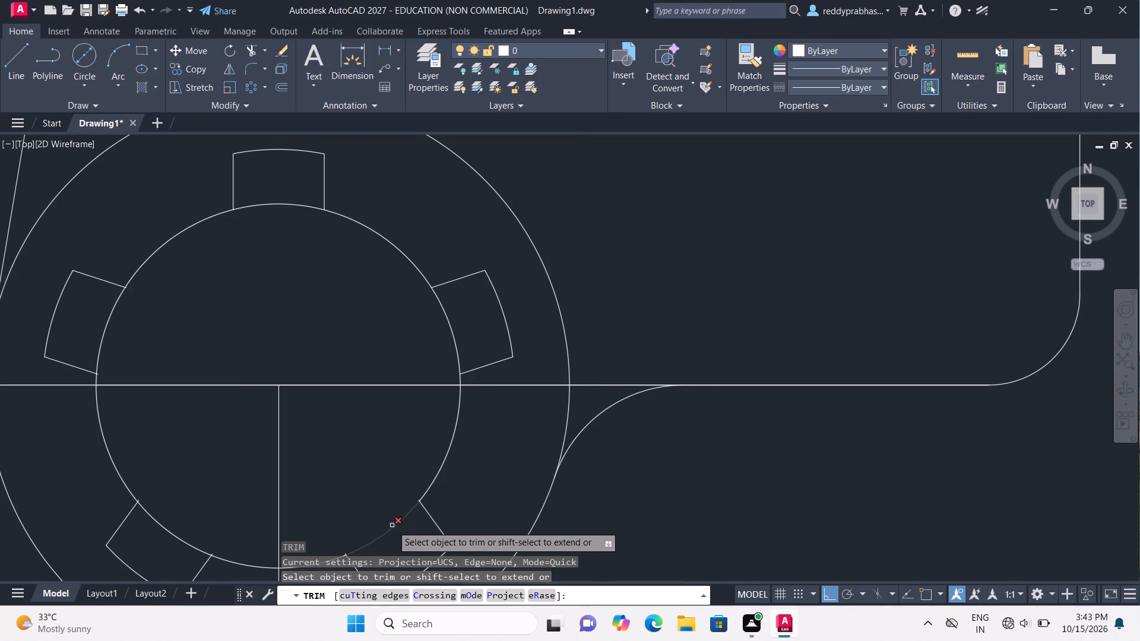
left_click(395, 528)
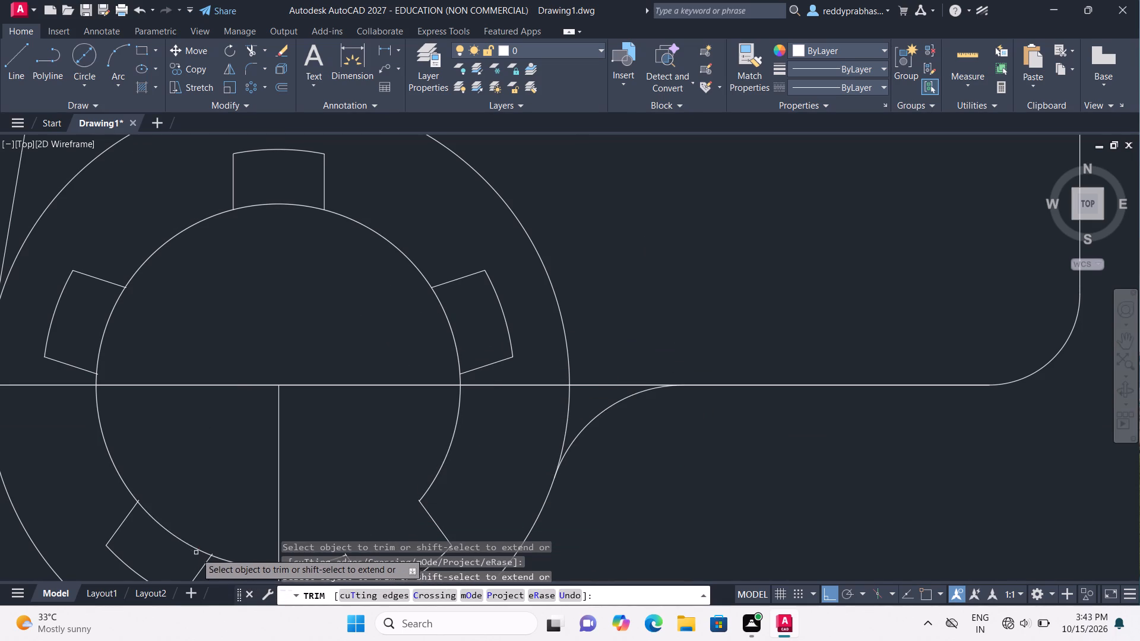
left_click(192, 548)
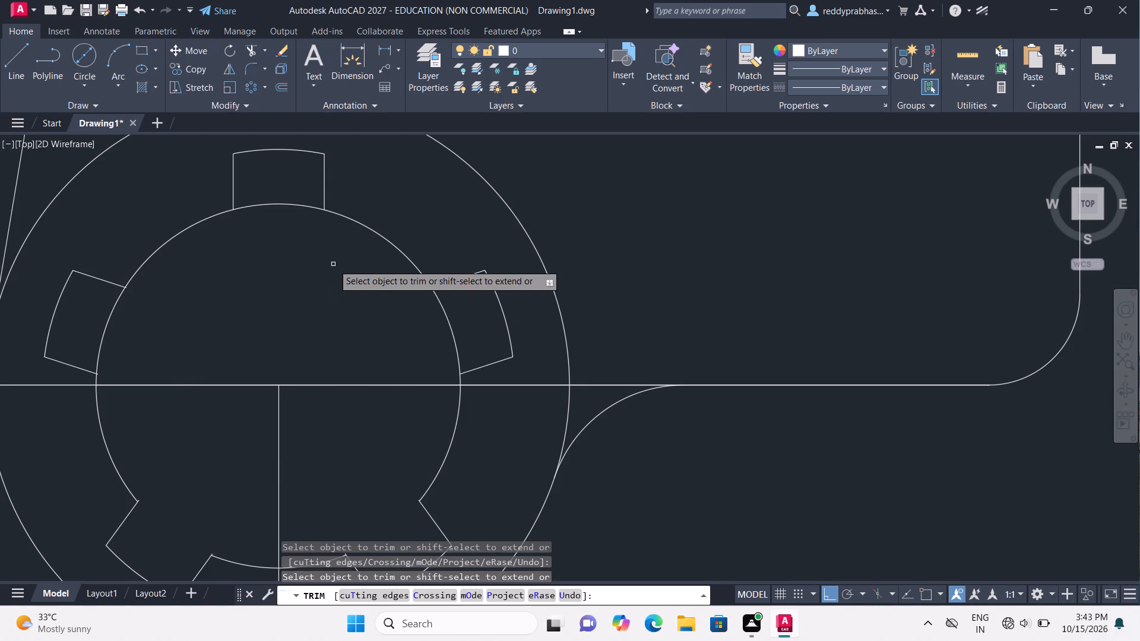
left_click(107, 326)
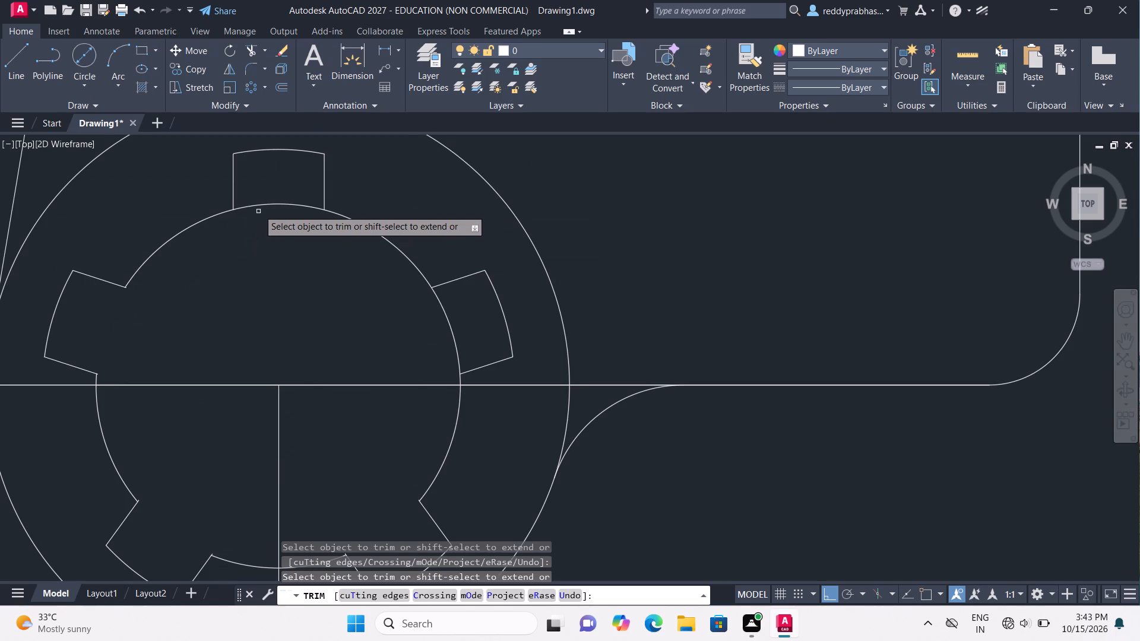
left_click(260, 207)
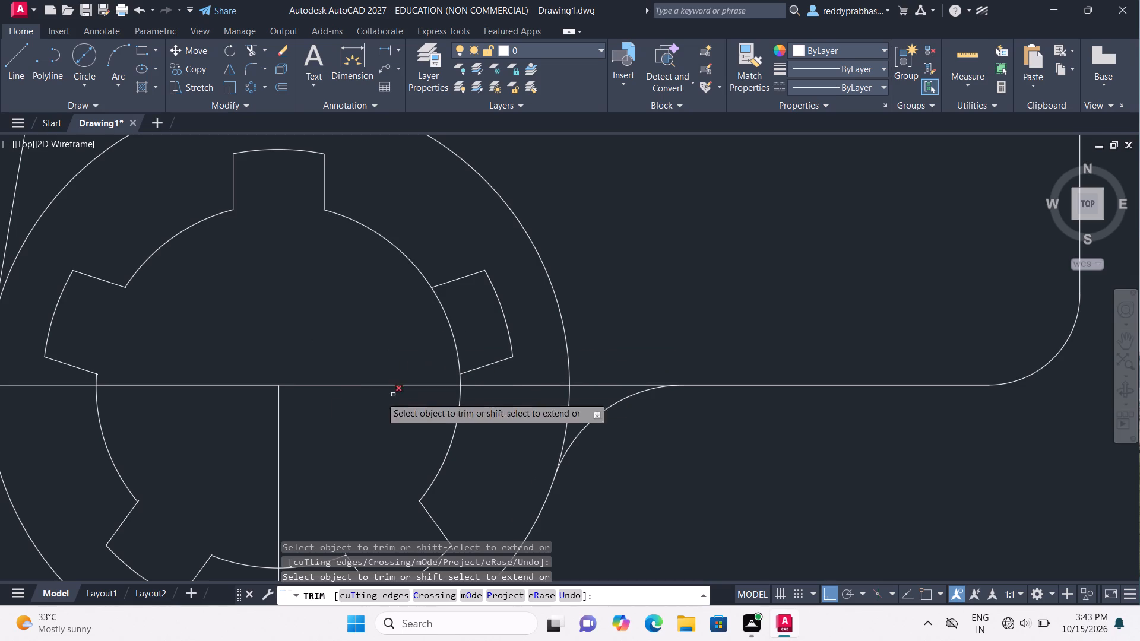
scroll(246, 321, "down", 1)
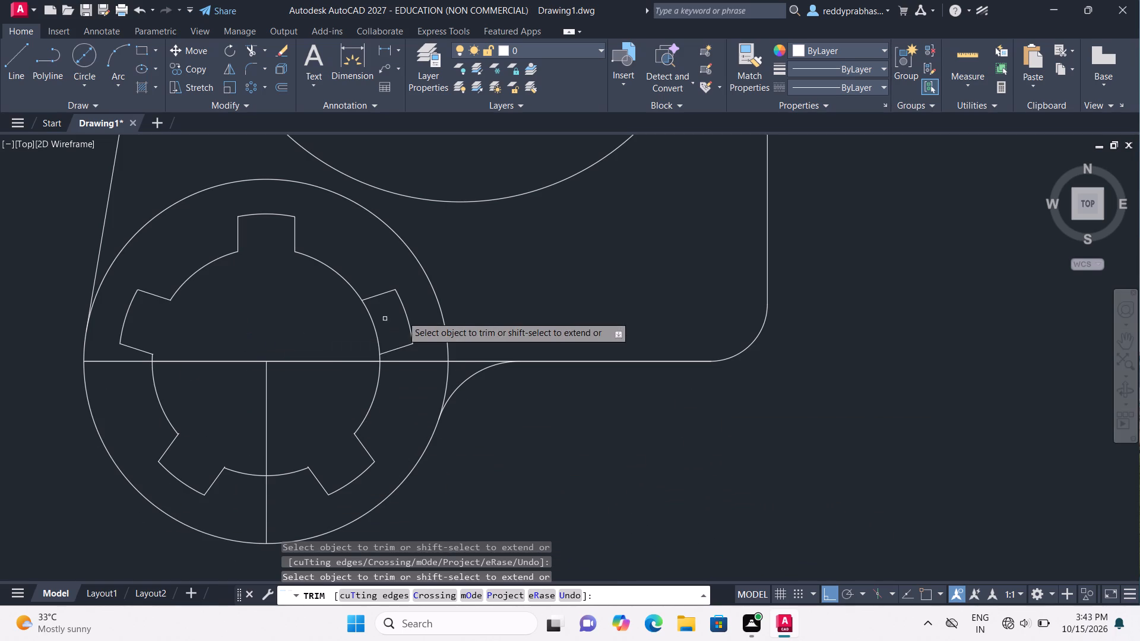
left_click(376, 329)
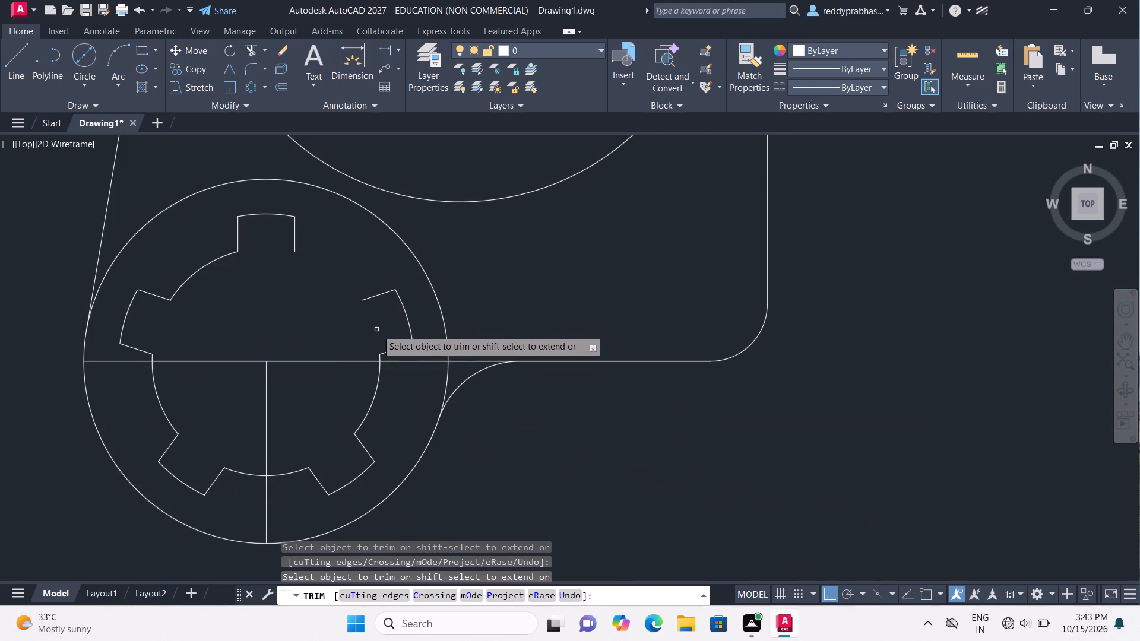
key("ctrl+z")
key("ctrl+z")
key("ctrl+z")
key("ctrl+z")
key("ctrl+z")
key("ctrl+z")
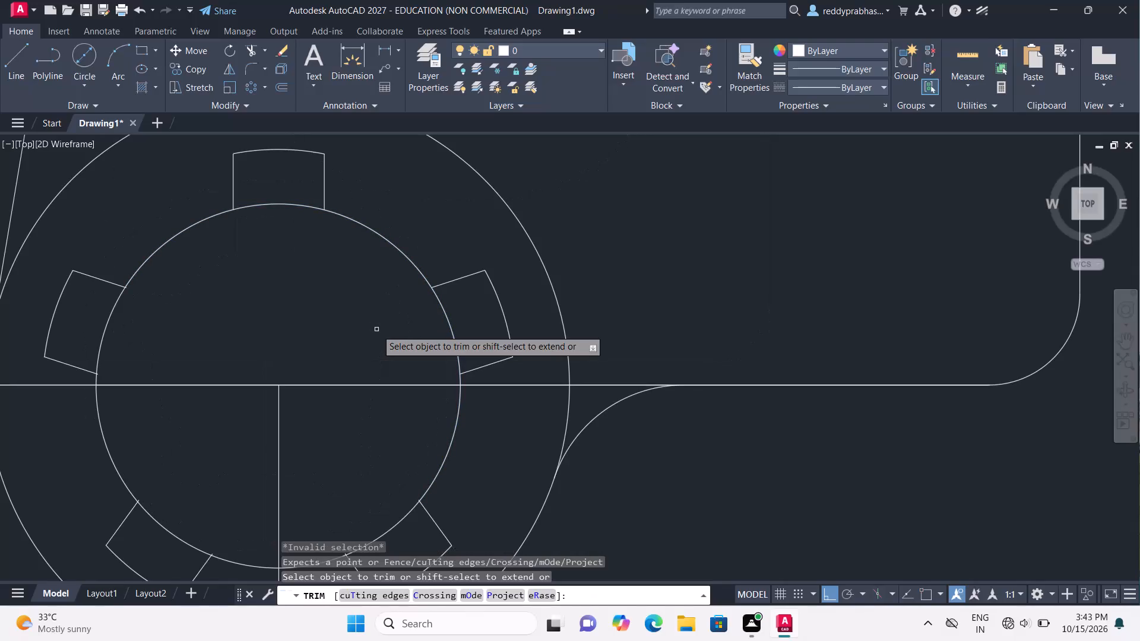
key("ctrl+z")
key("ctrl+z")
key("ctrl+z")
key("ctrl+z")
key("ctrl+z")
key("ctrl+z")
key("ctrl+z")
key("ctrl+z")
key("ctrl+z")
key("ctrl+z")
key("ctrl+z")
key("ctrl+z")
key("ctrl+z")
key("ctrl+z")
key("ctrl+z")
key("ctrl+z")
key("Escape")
Undo the recent fillets, trims, lines, notch polar array and notch side extension, back to the single top notch.
scroll(376, 329, "down", 4)
scroll(376, 329, "up", 2)
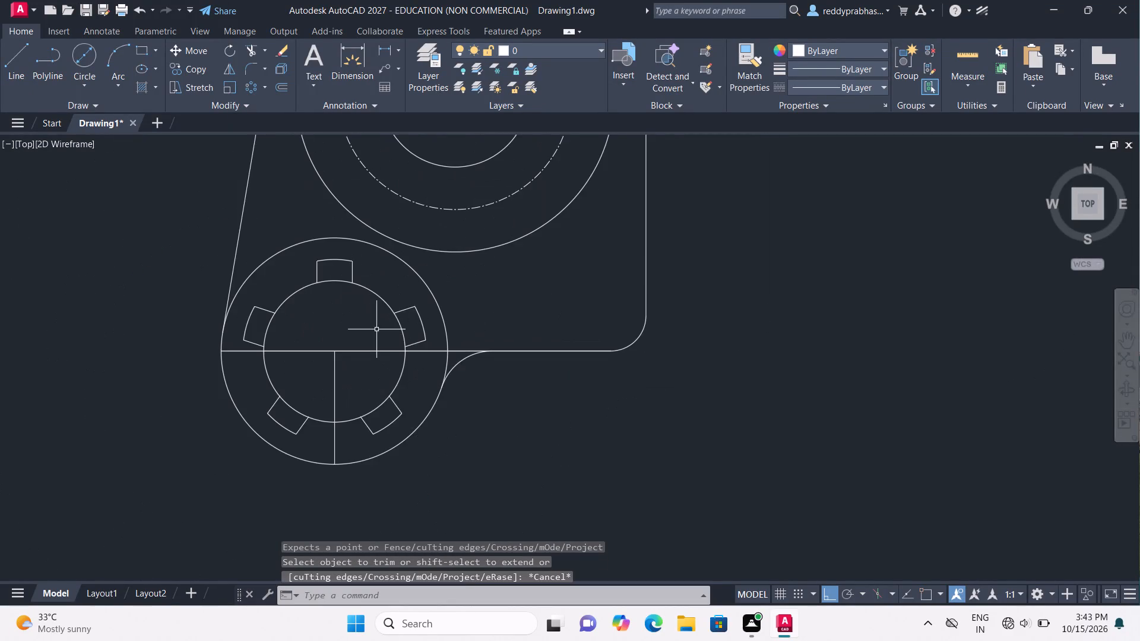
scroll(376, 329, "up", 1)
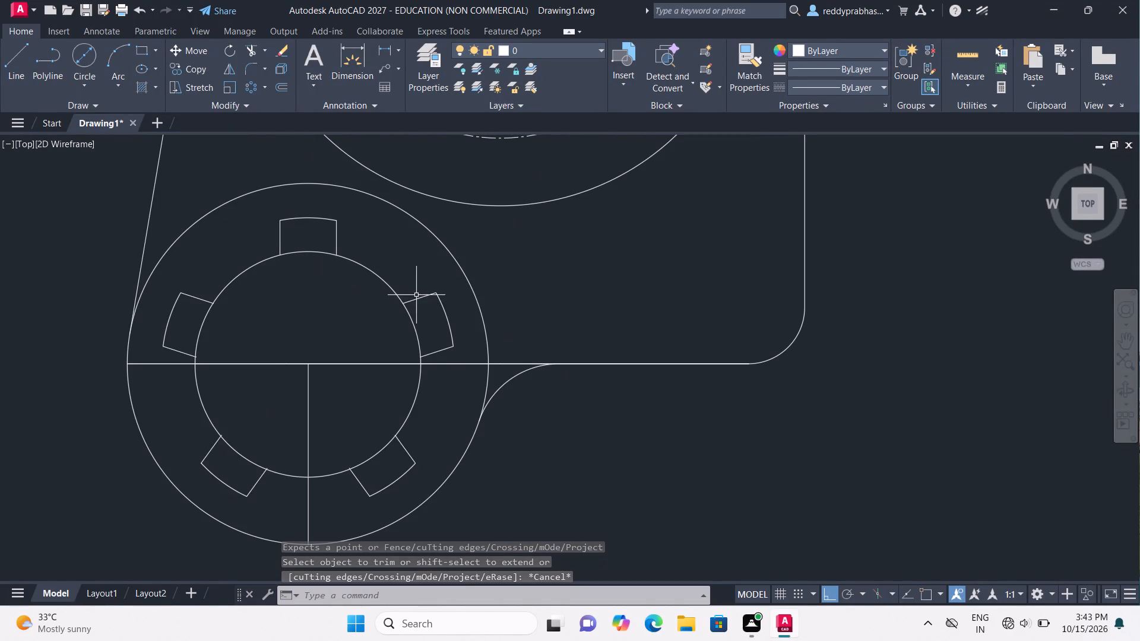
key("ctrl+z")
key("ctrl+z")
key("ctrl+z")
key("ctrl+z")
key("ctrl+z")
key("ctrl+z")
key("ctrl+z")
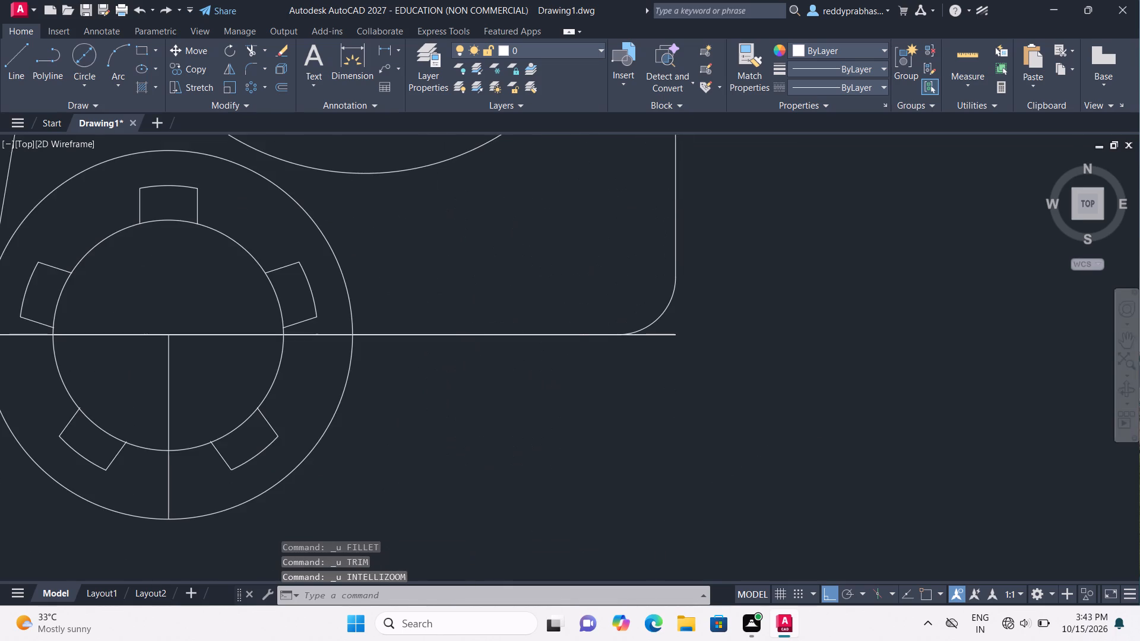
key("ctrl+z")
key("ctrl+z")
key("ctrl+z")
key("ctrl+z")
key("ctrl+z")
key("ctrl+z")
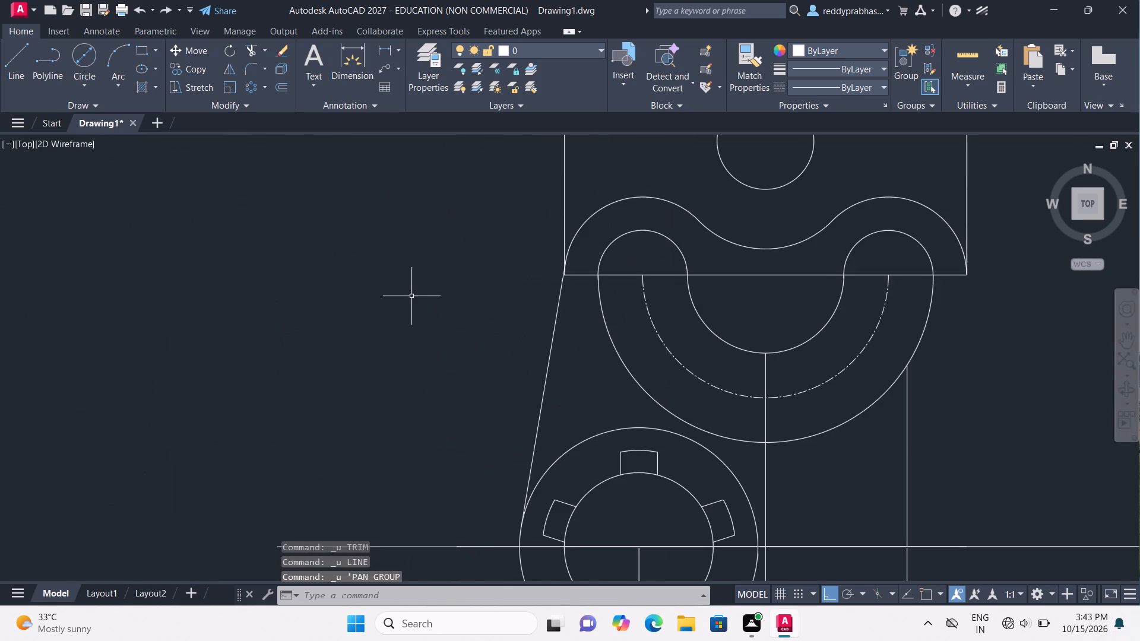
key("ctrl+z")
key("ctrl+z")
key("ctrl+z")
key("ctrl+z")
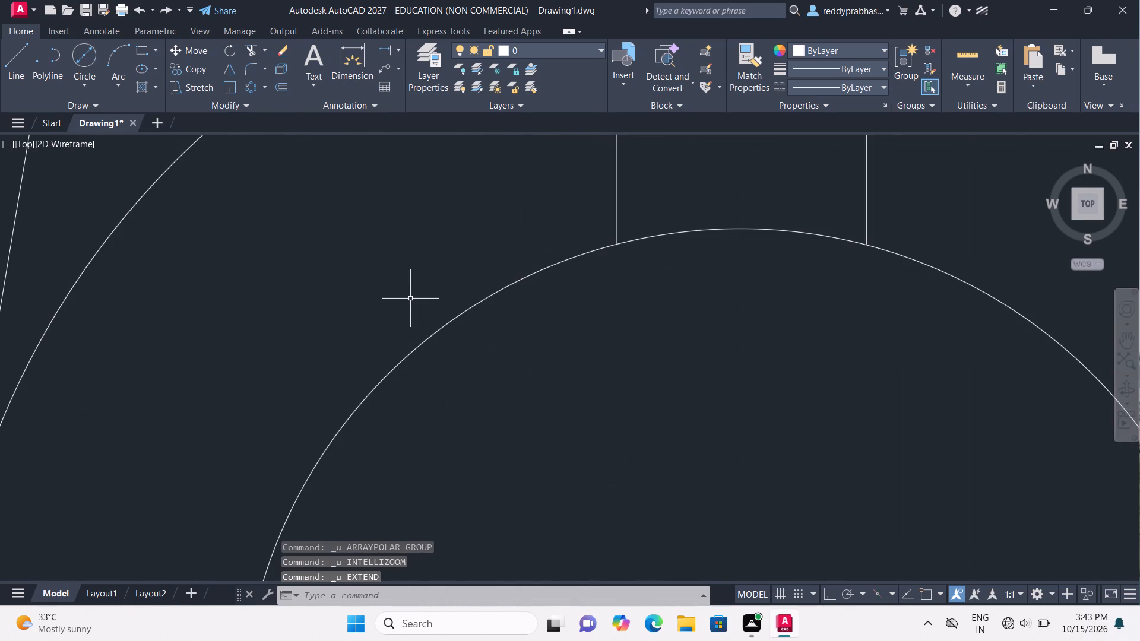
key("ctrl+z")
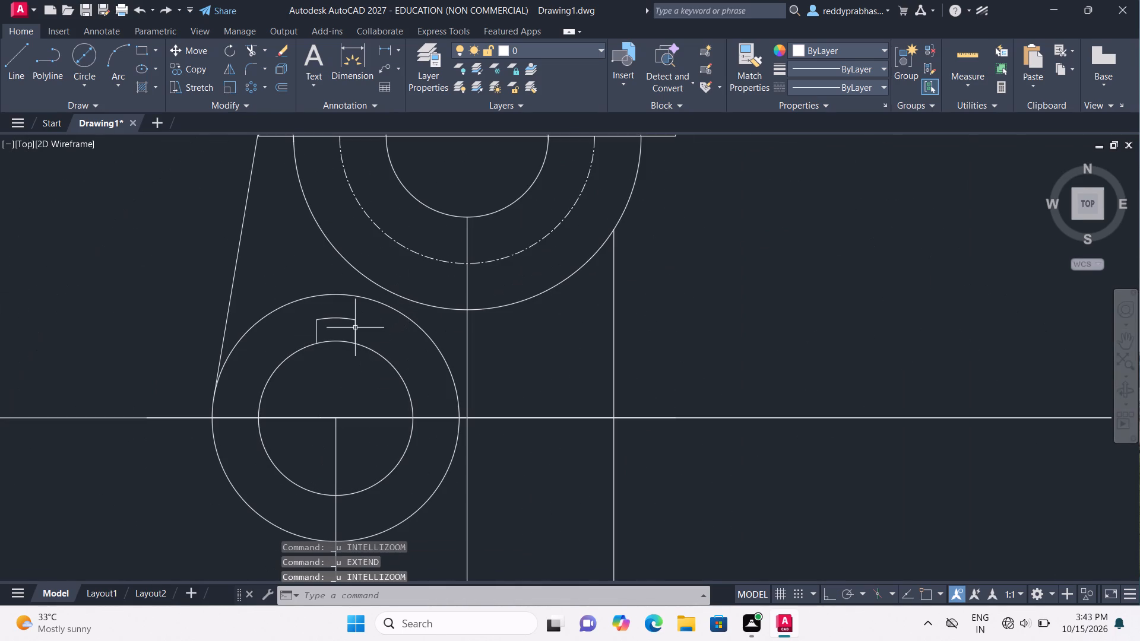
Extend the top notch's two side lines down to the horizontal centre line of the lower-left circle.
type("ex")
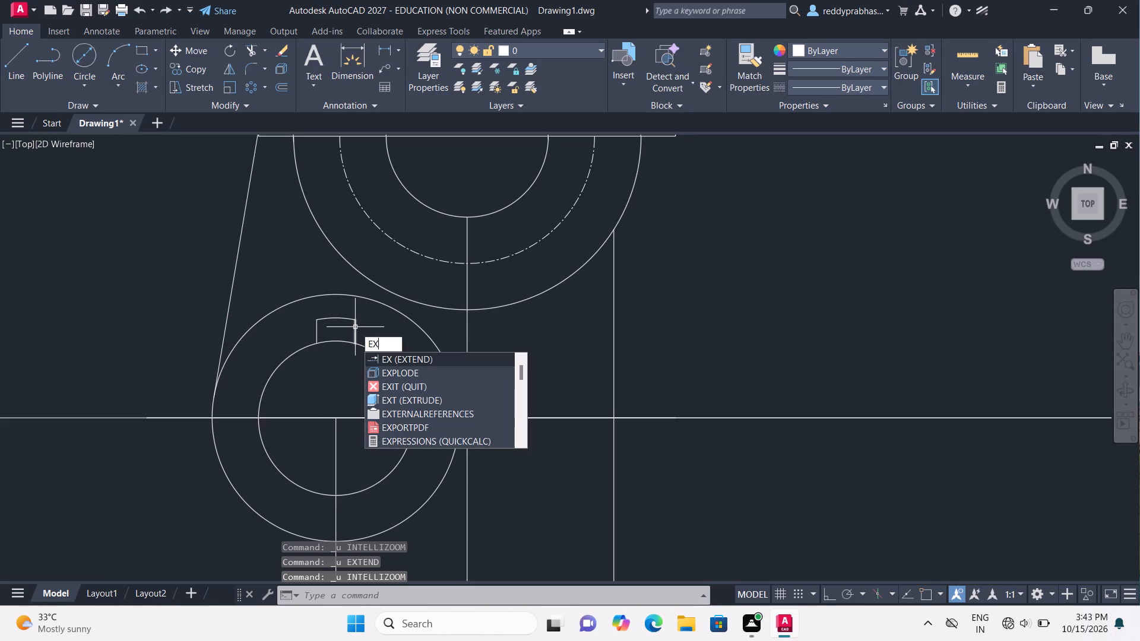
left_click(391, 356)
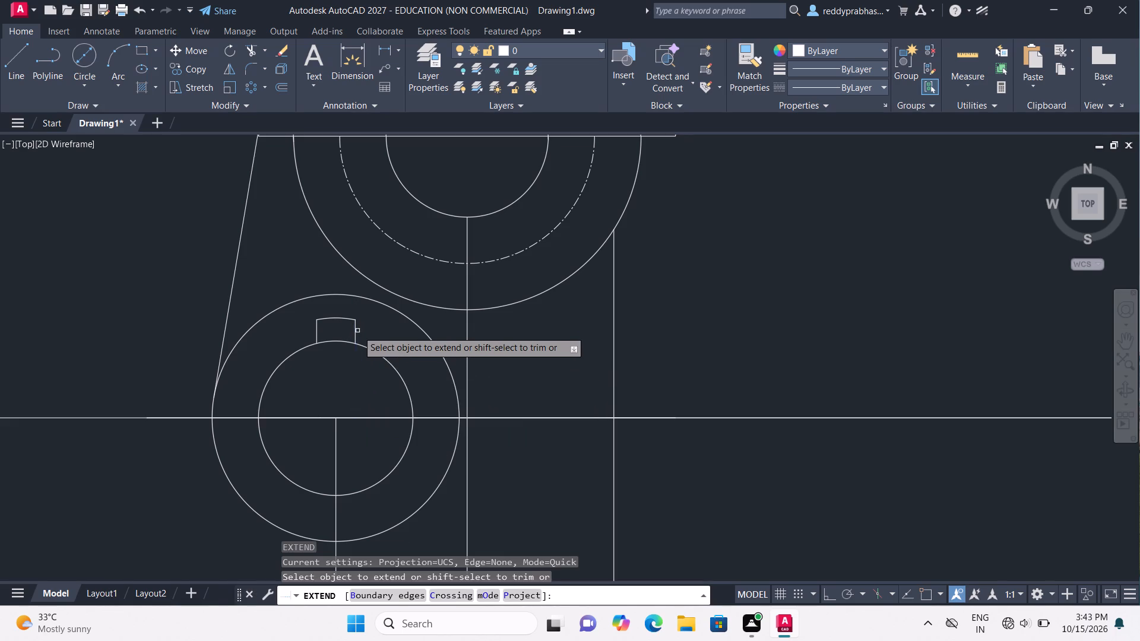
left_click(356, 332)
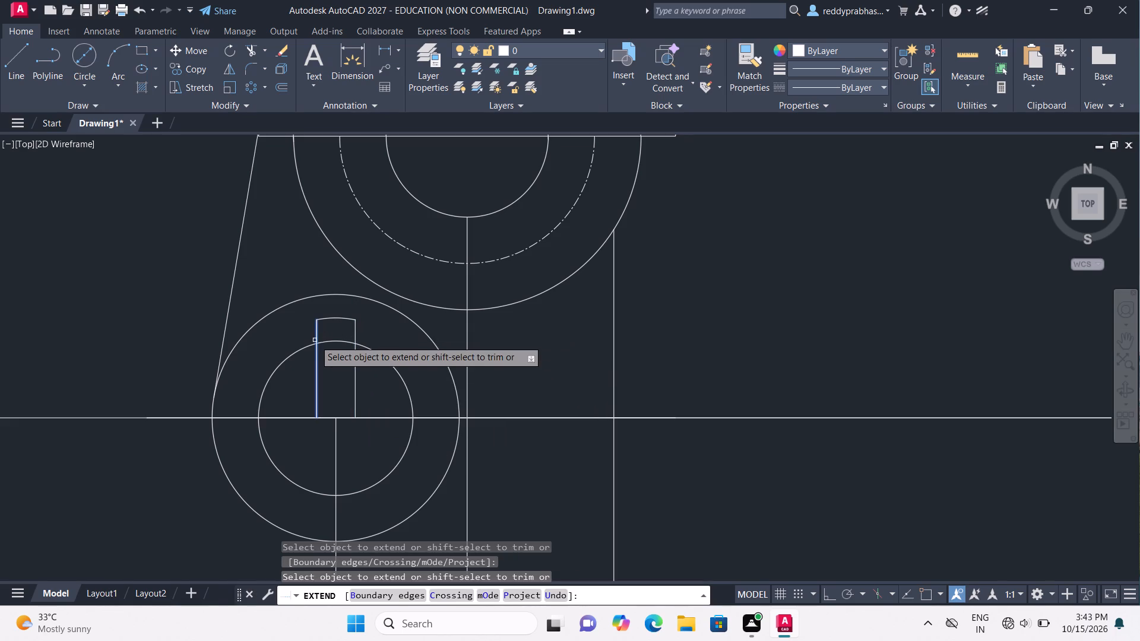
left_click(316, 338)
key("Escape")
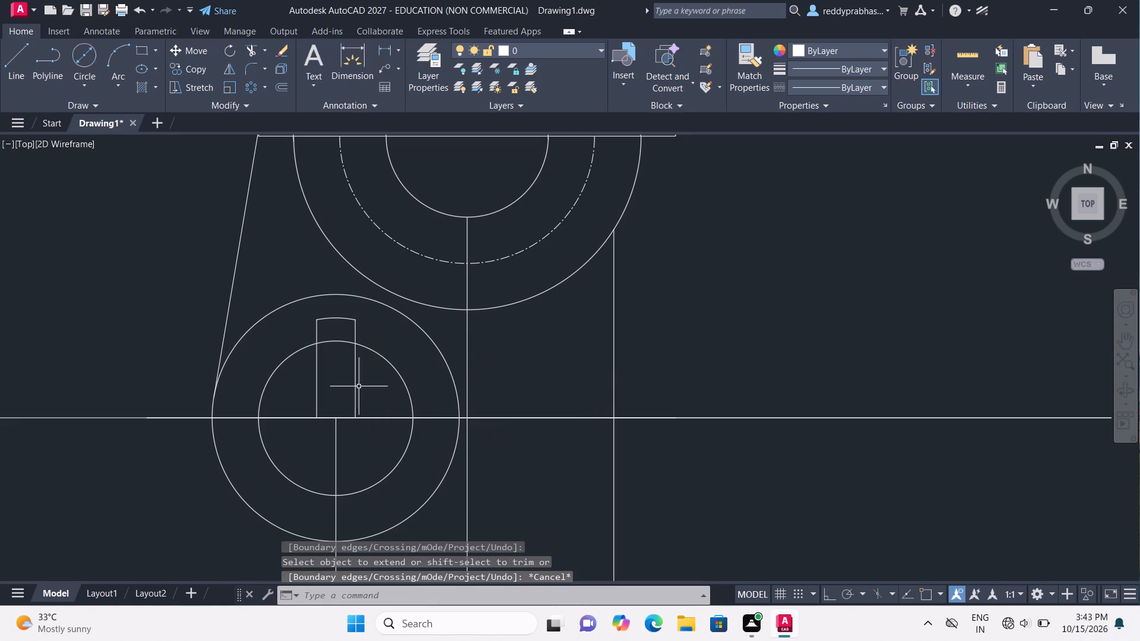
Trim the parts of the notch's two side lines that lie inside the inner circle.
key("t")
key("r")
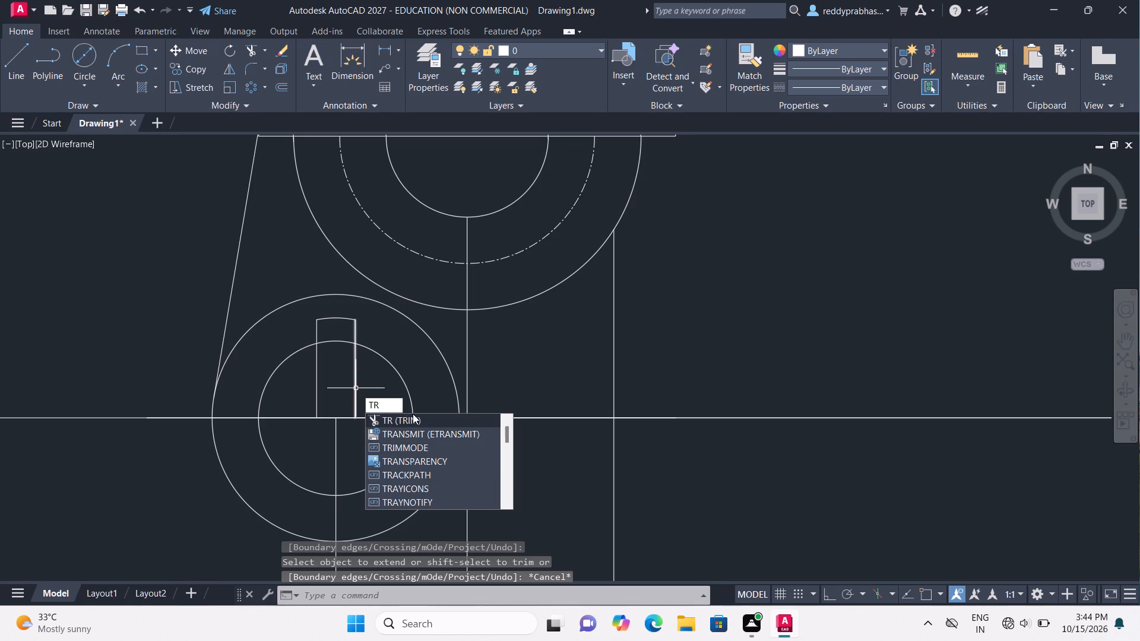
left_click(413, 416)
left_click_drag(357, 399, 297, 396)
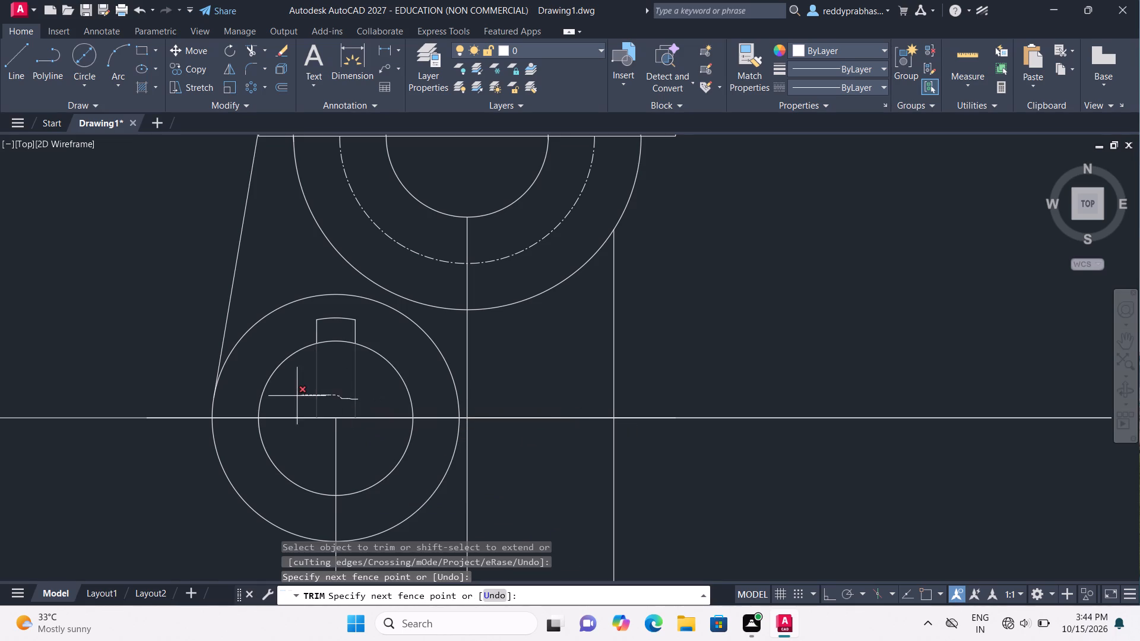
left_click_drag(297, 396, 375, 398)
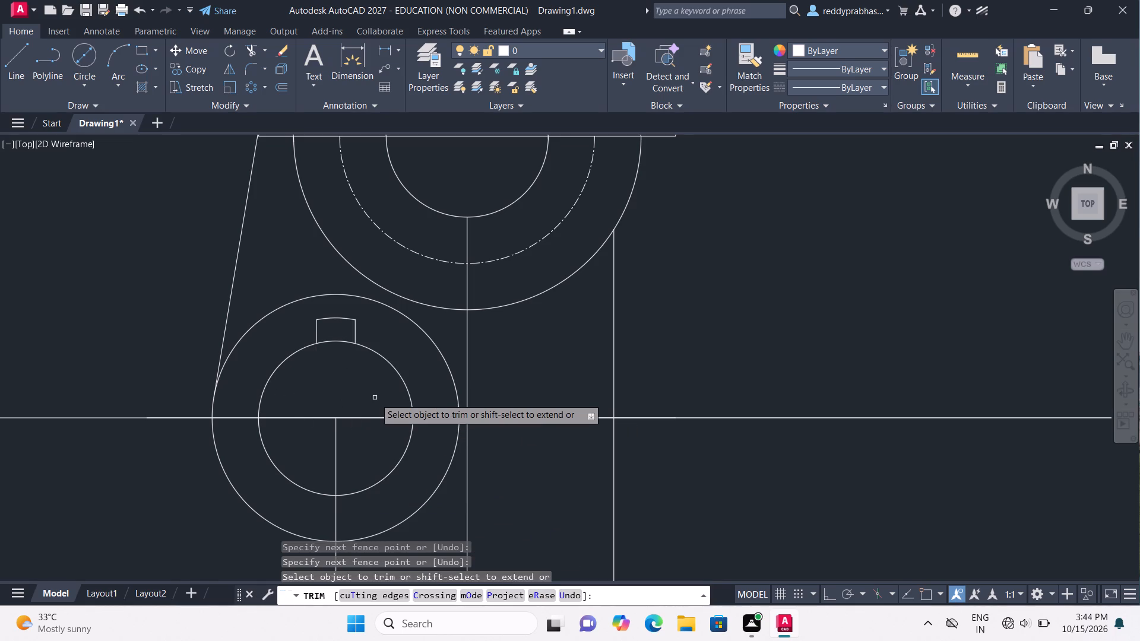
key("Escape")
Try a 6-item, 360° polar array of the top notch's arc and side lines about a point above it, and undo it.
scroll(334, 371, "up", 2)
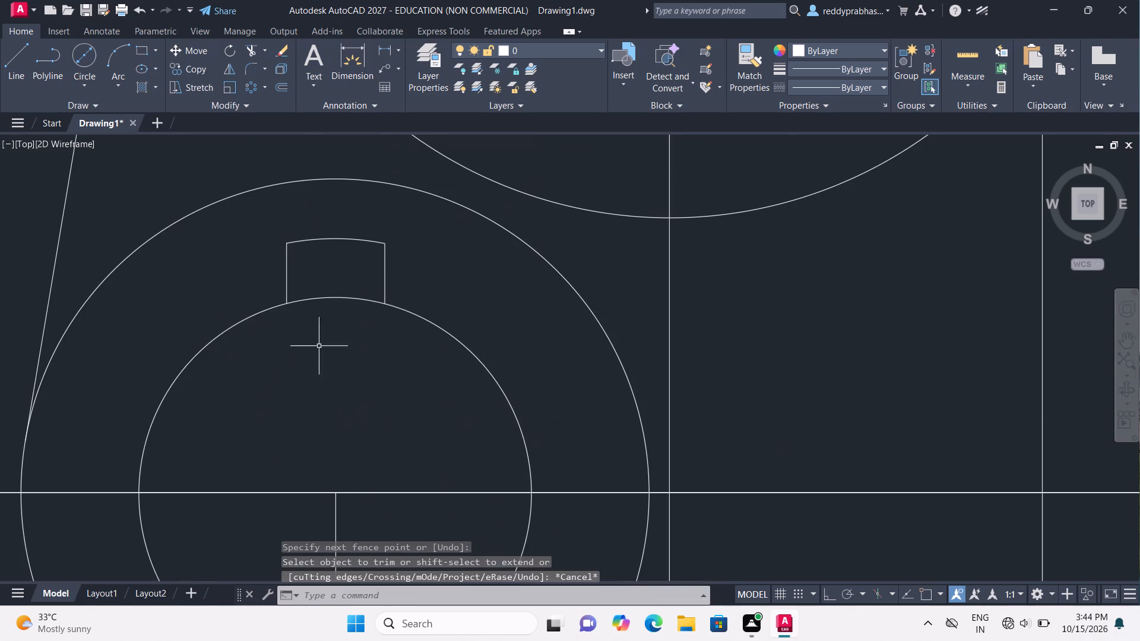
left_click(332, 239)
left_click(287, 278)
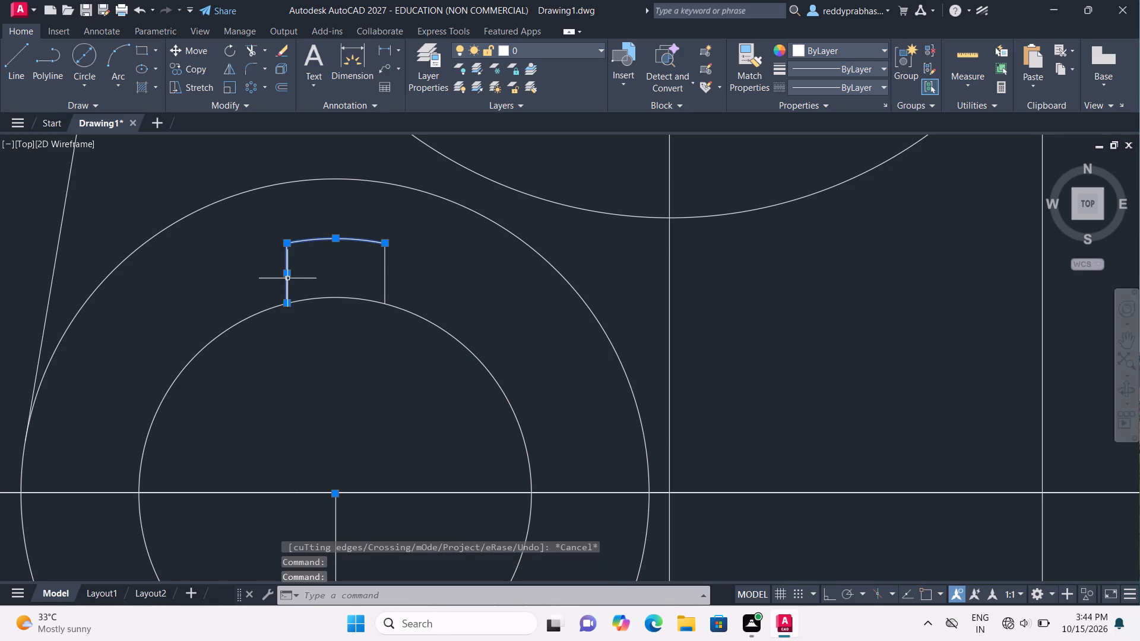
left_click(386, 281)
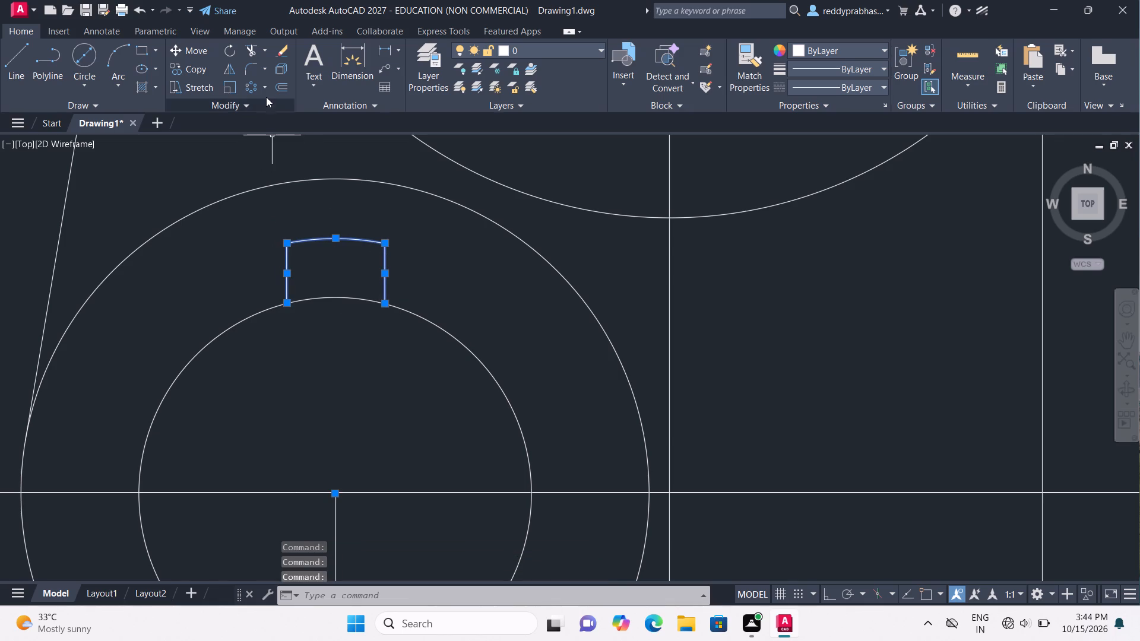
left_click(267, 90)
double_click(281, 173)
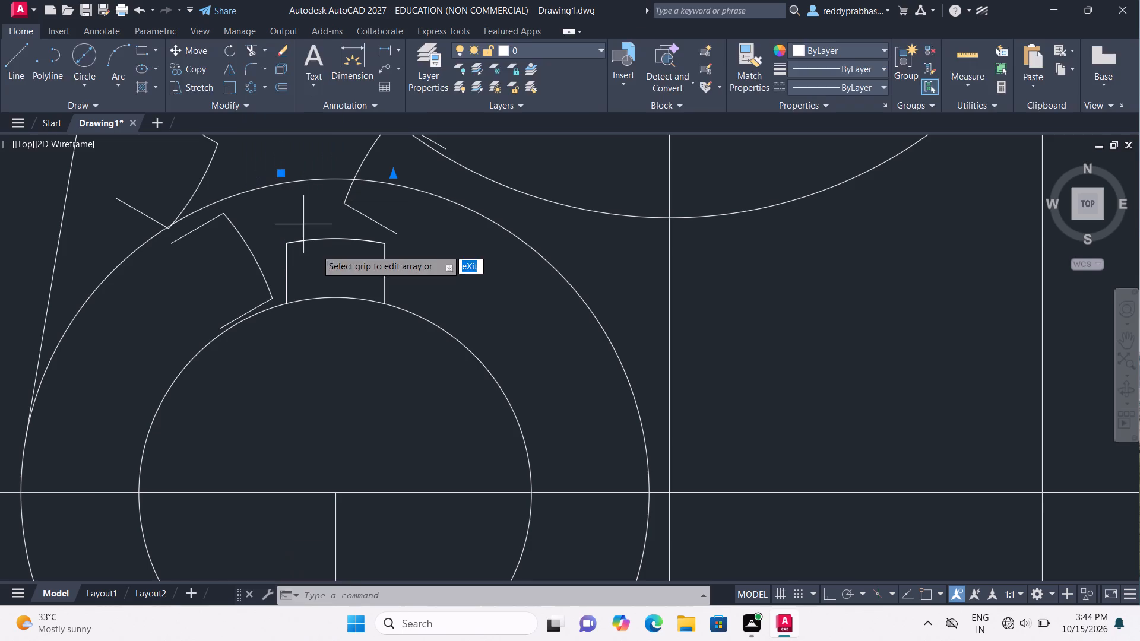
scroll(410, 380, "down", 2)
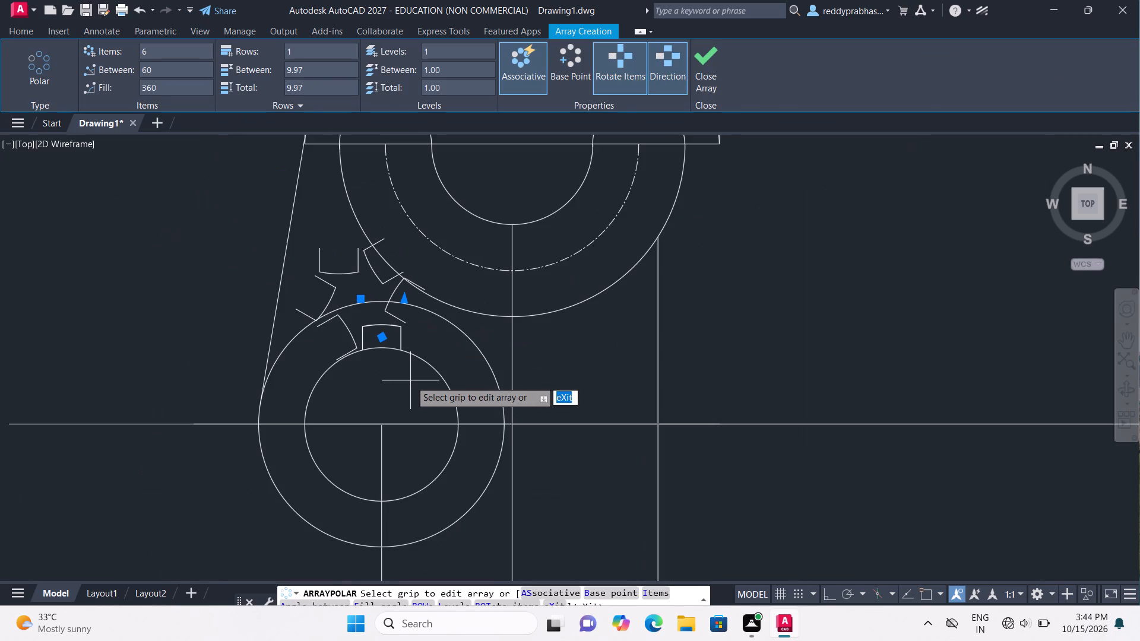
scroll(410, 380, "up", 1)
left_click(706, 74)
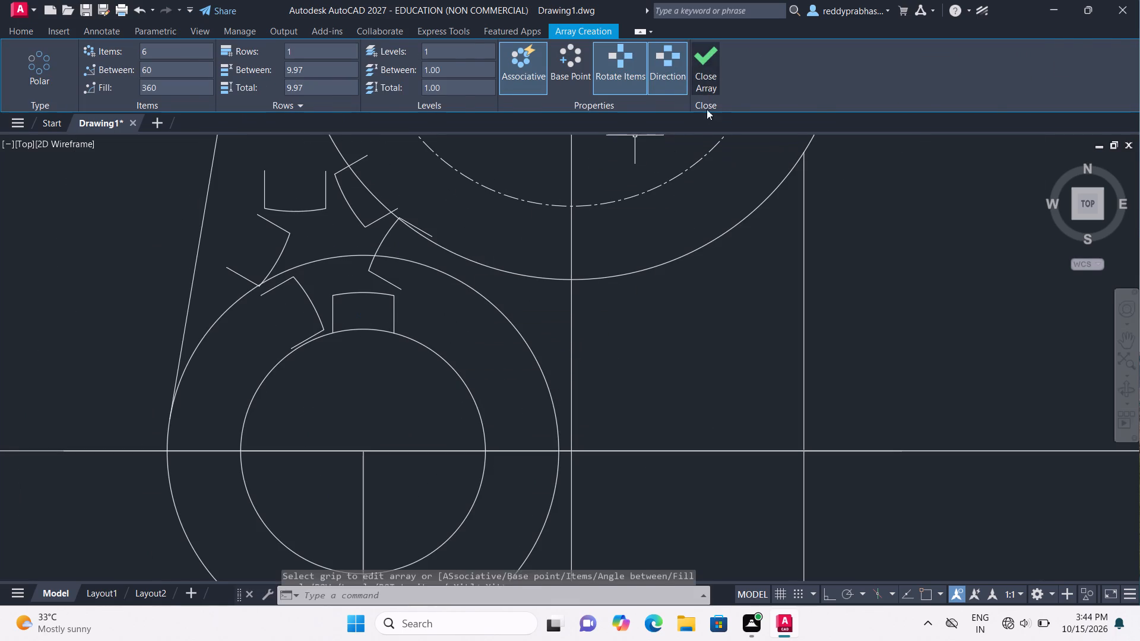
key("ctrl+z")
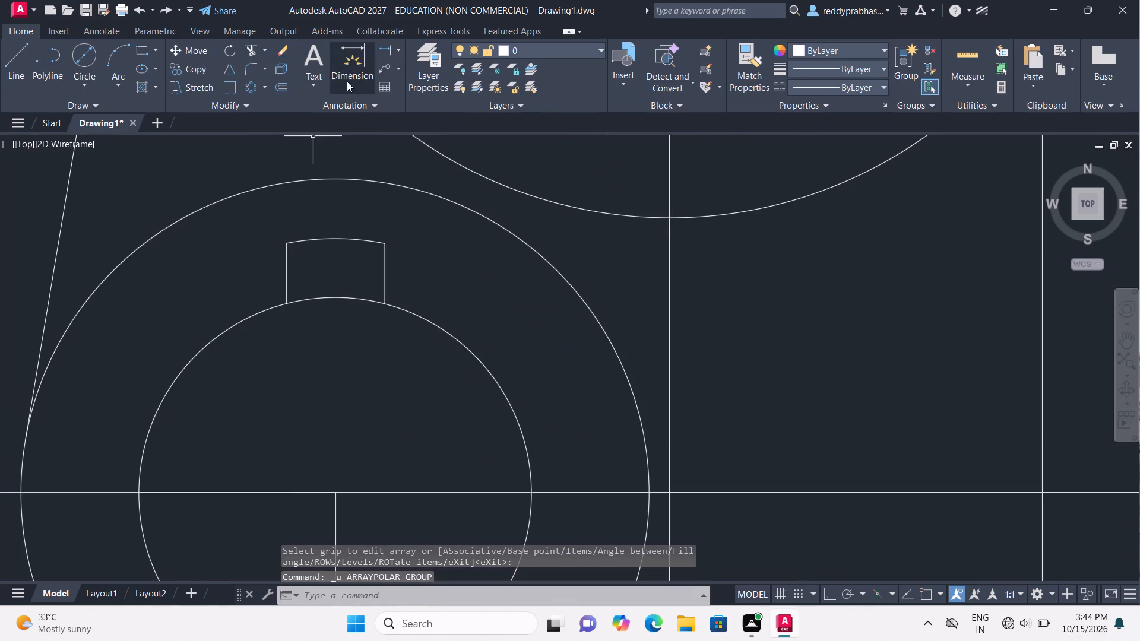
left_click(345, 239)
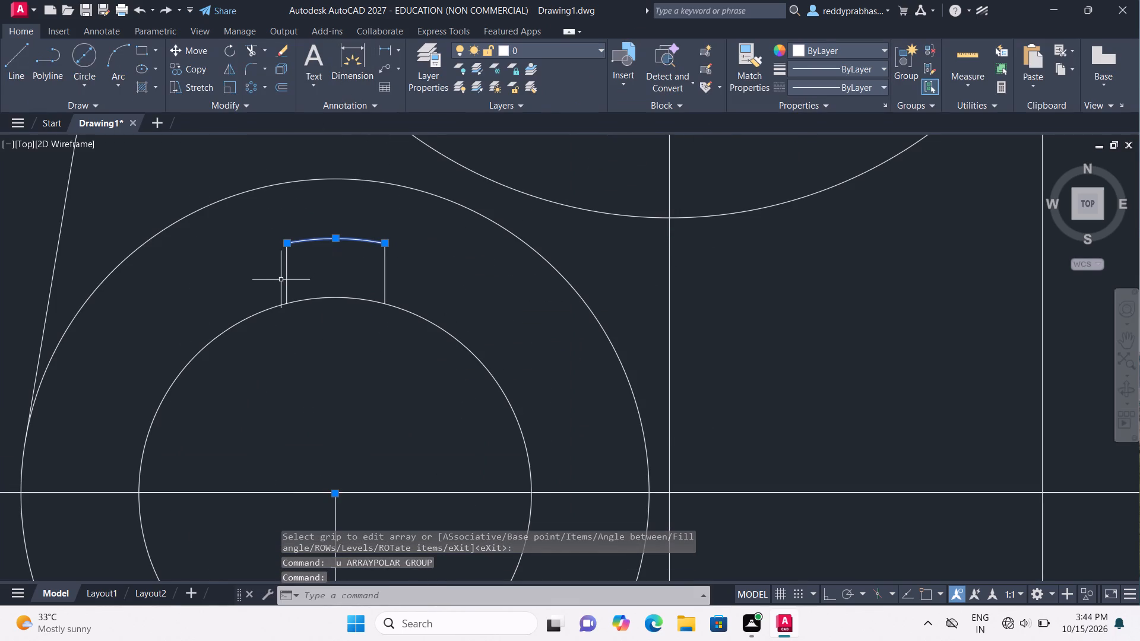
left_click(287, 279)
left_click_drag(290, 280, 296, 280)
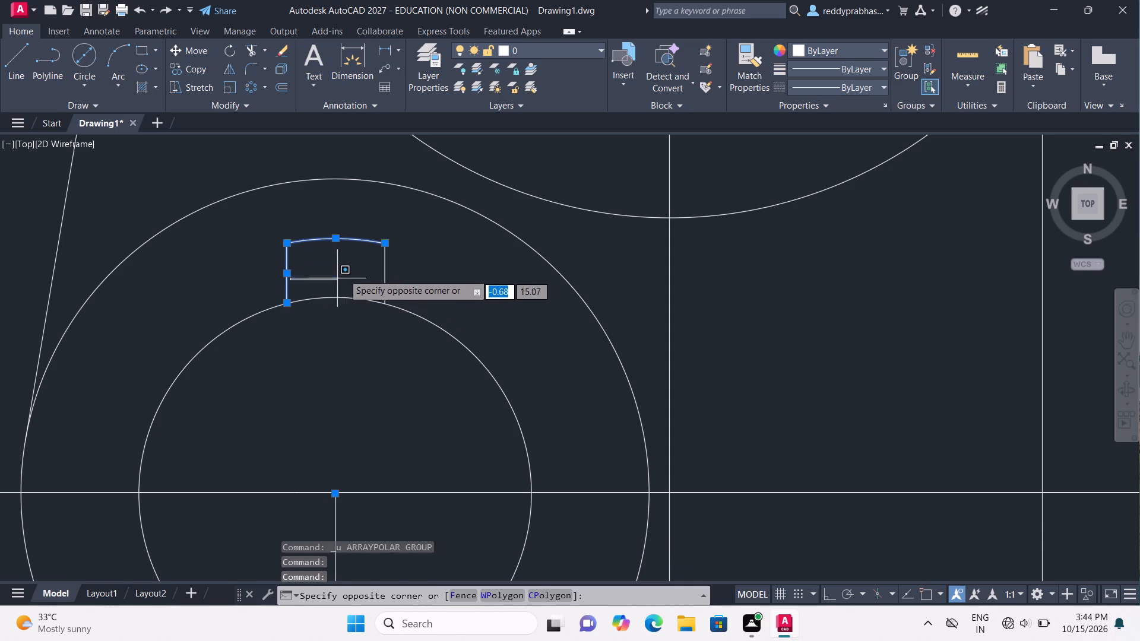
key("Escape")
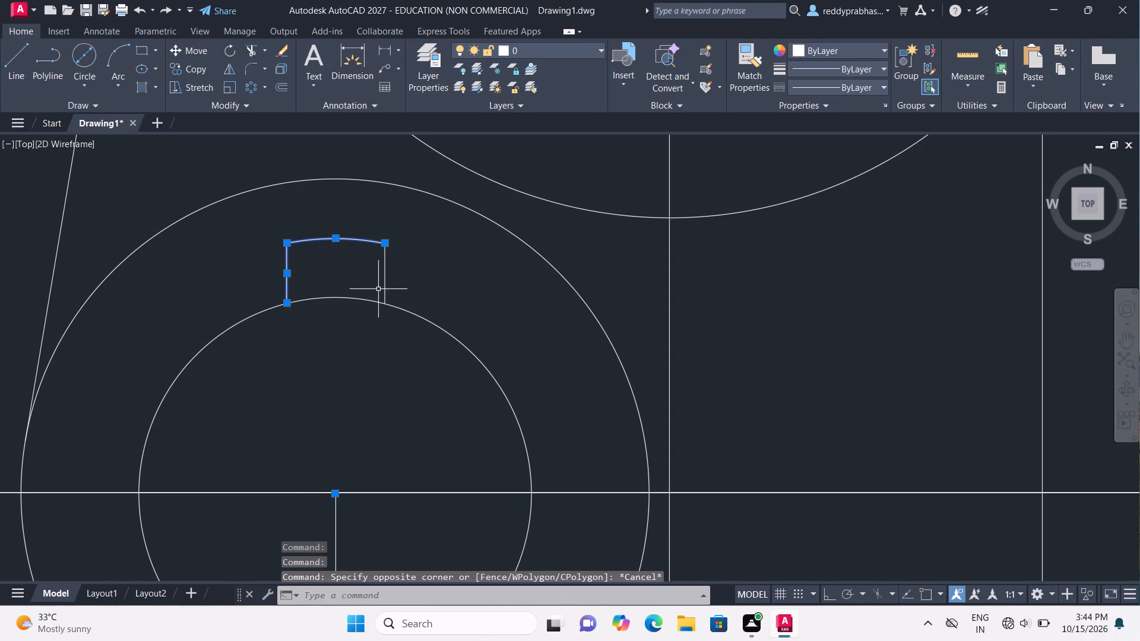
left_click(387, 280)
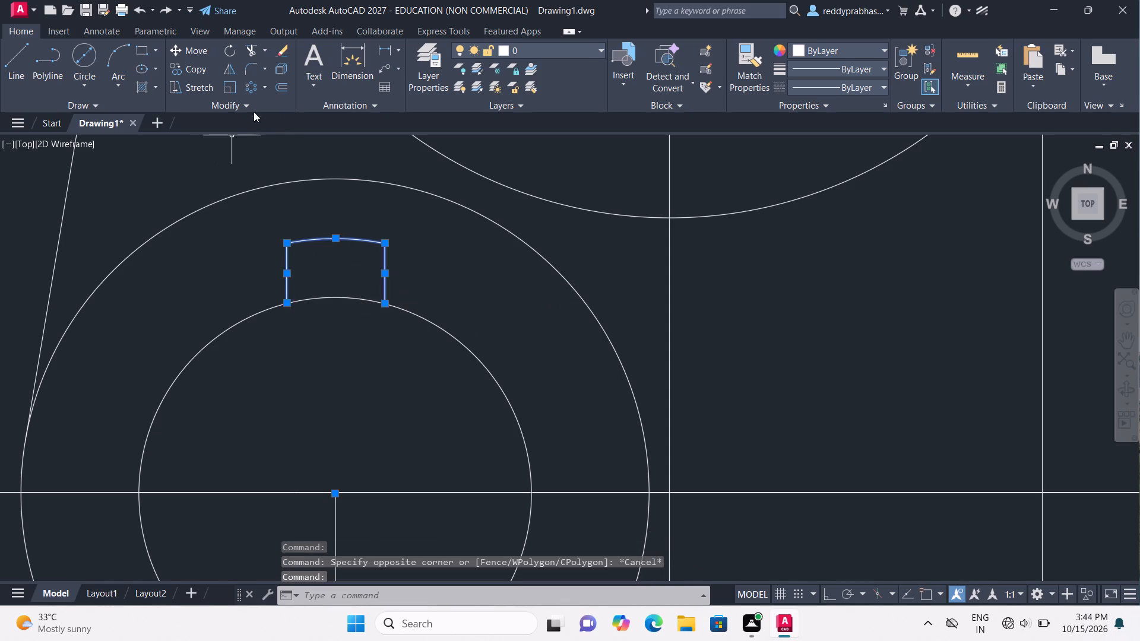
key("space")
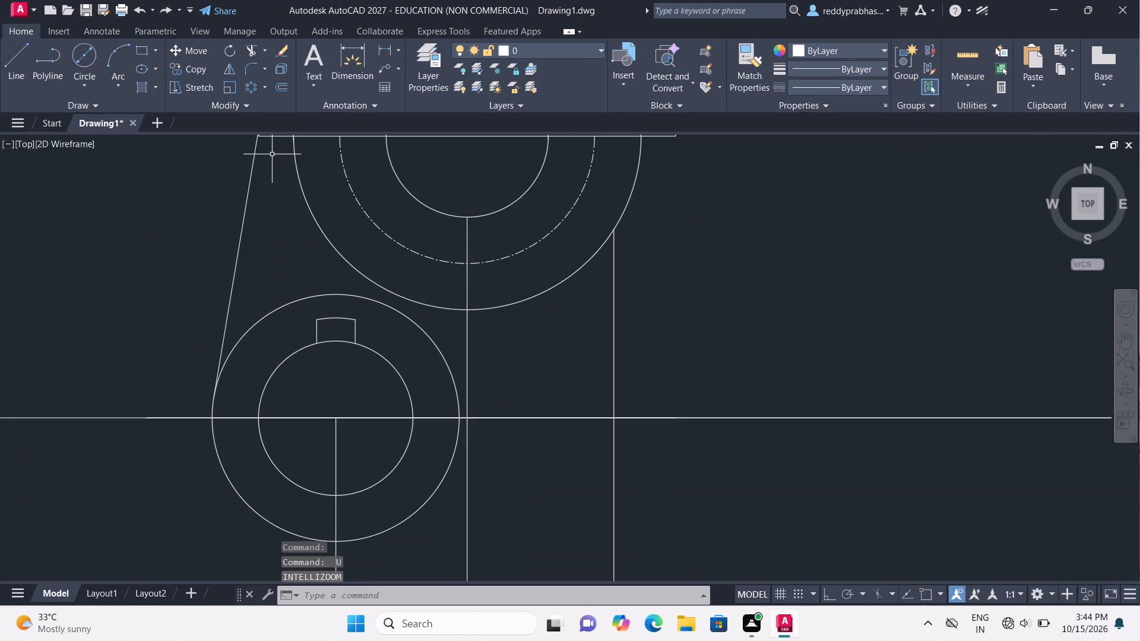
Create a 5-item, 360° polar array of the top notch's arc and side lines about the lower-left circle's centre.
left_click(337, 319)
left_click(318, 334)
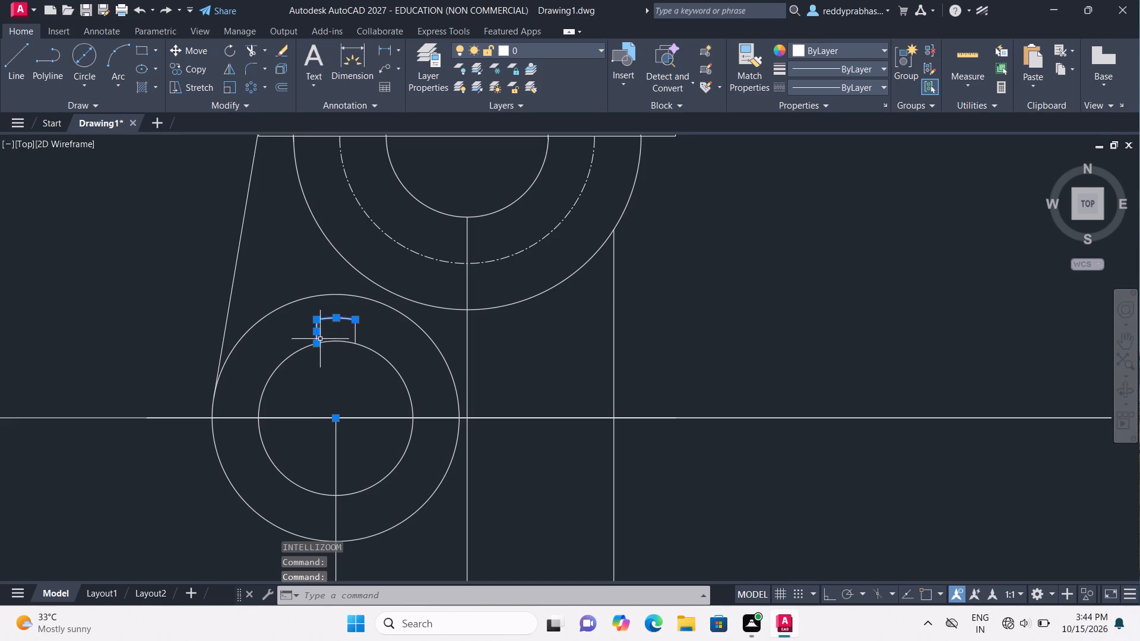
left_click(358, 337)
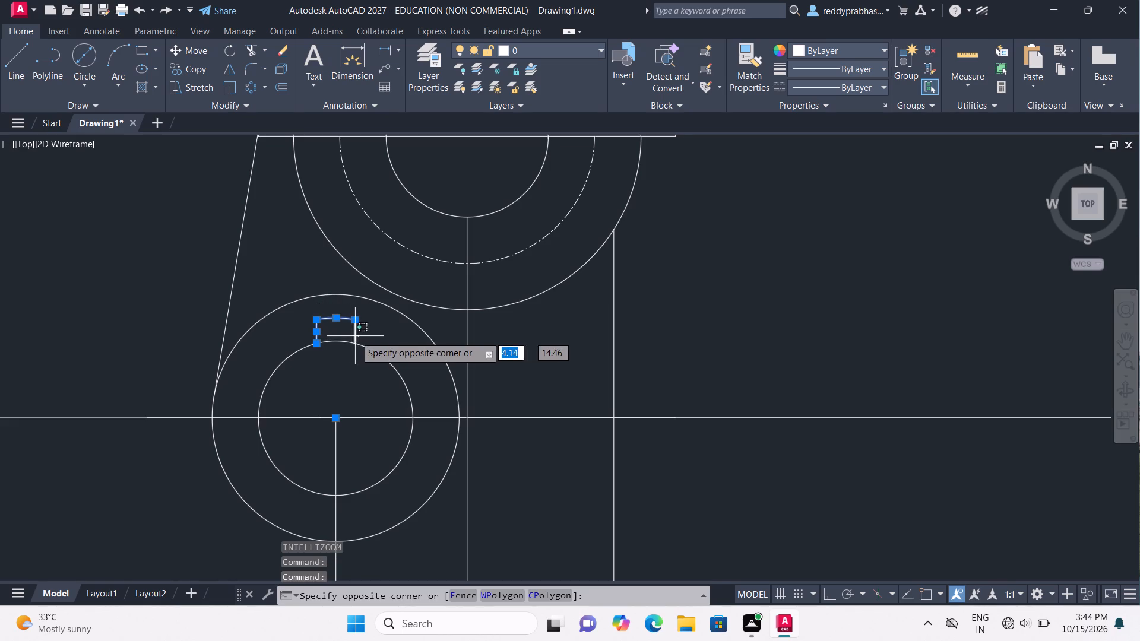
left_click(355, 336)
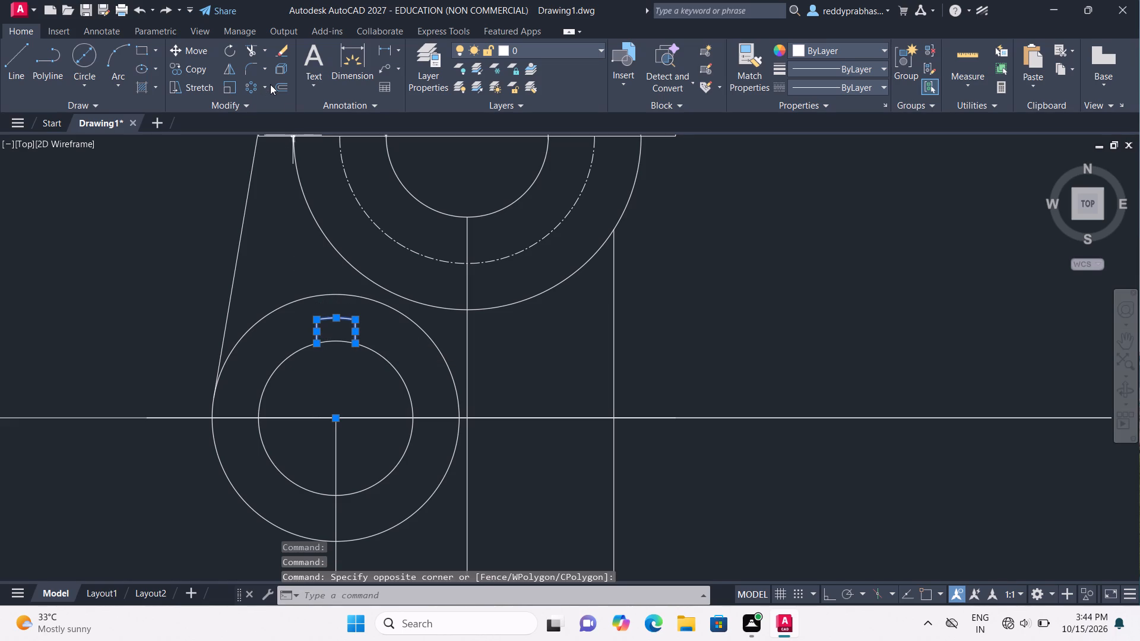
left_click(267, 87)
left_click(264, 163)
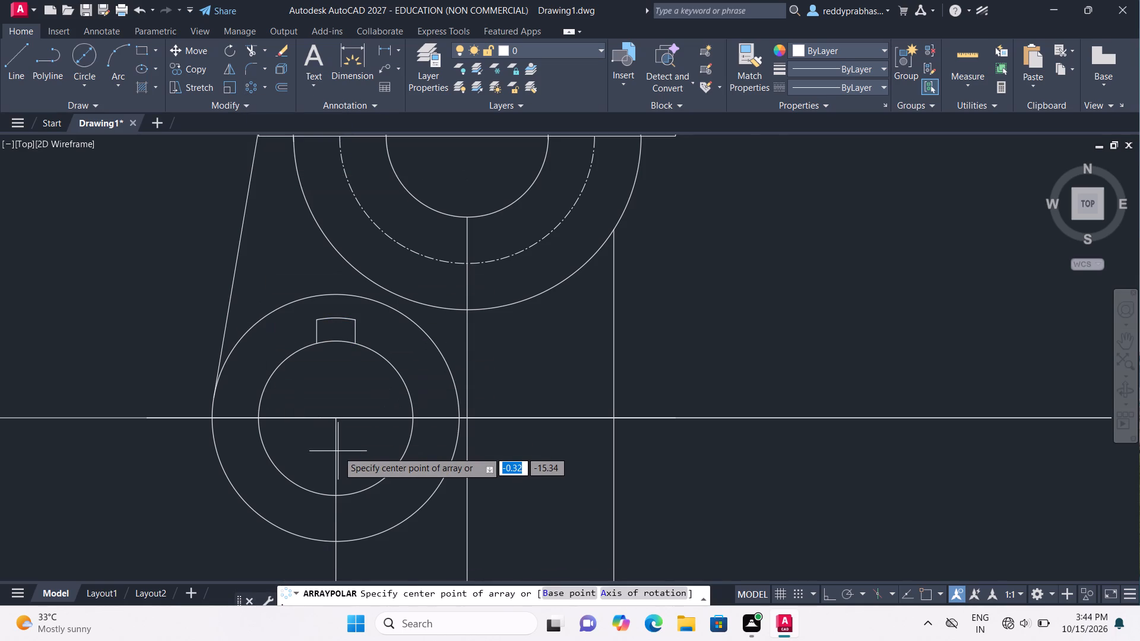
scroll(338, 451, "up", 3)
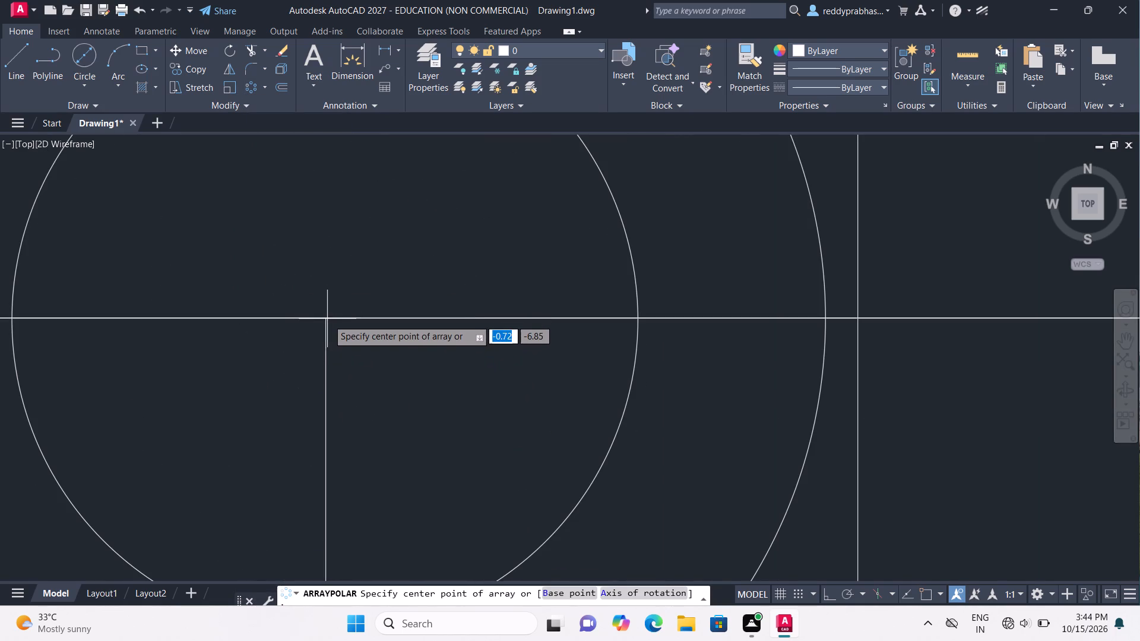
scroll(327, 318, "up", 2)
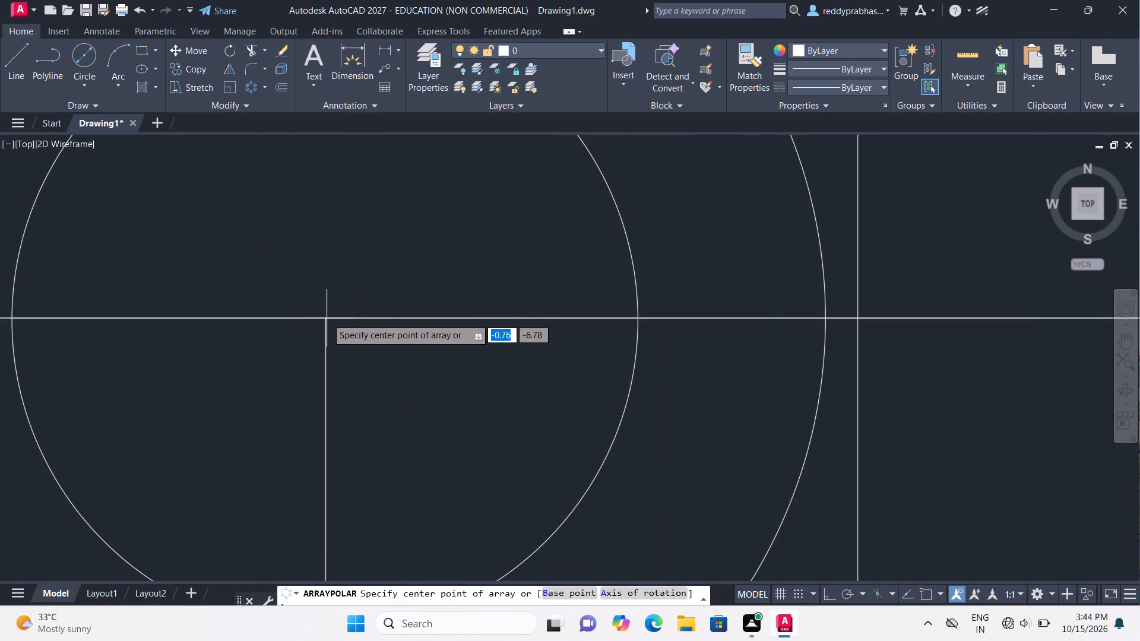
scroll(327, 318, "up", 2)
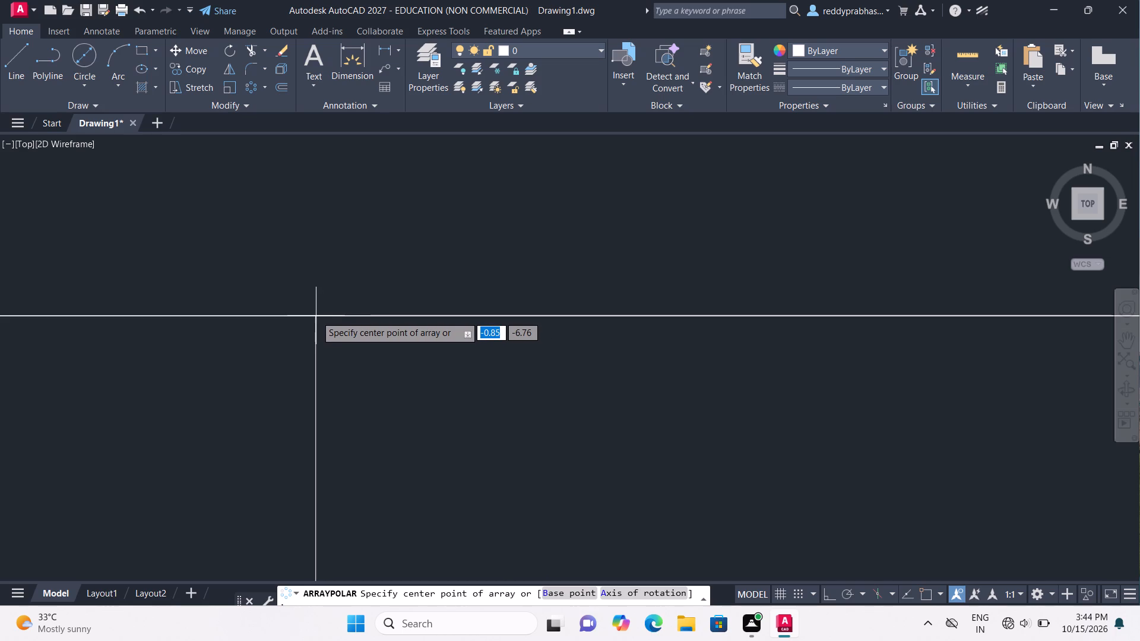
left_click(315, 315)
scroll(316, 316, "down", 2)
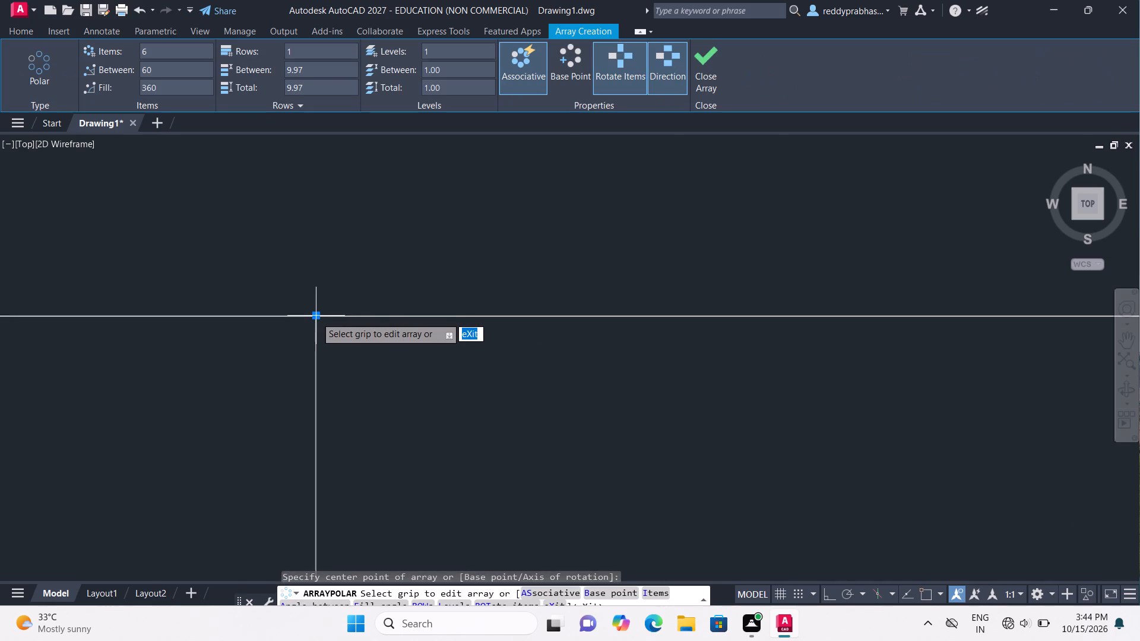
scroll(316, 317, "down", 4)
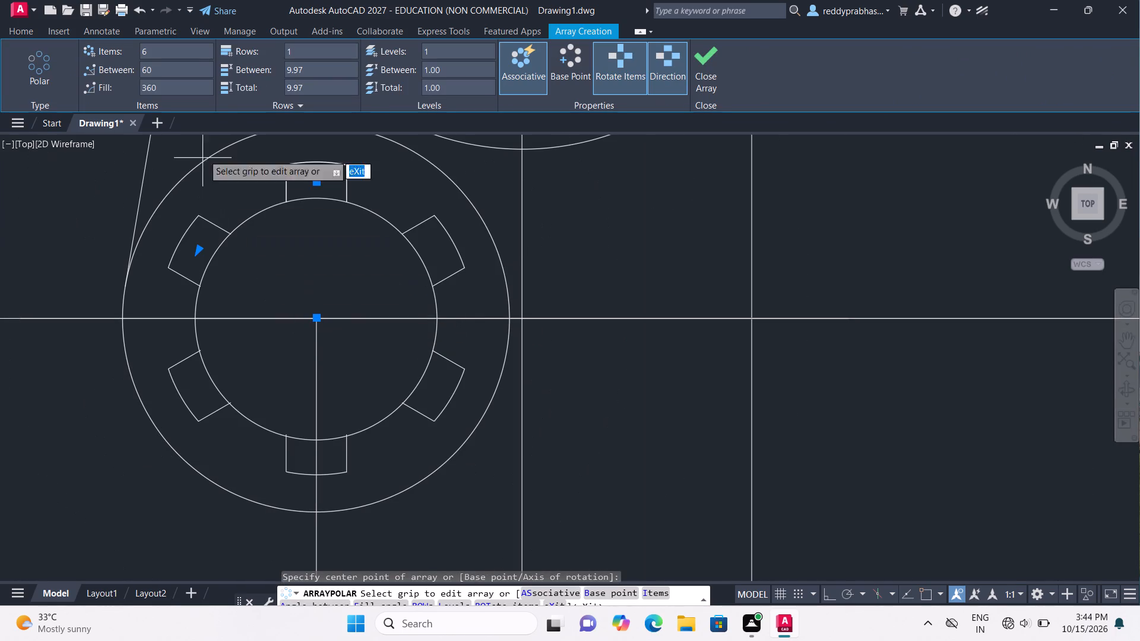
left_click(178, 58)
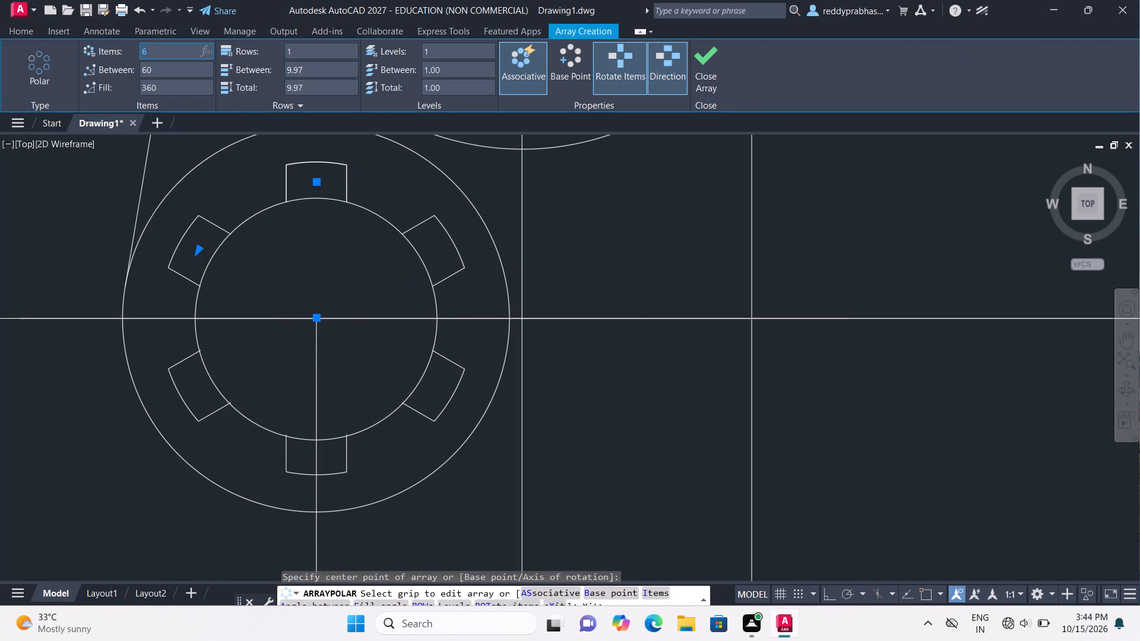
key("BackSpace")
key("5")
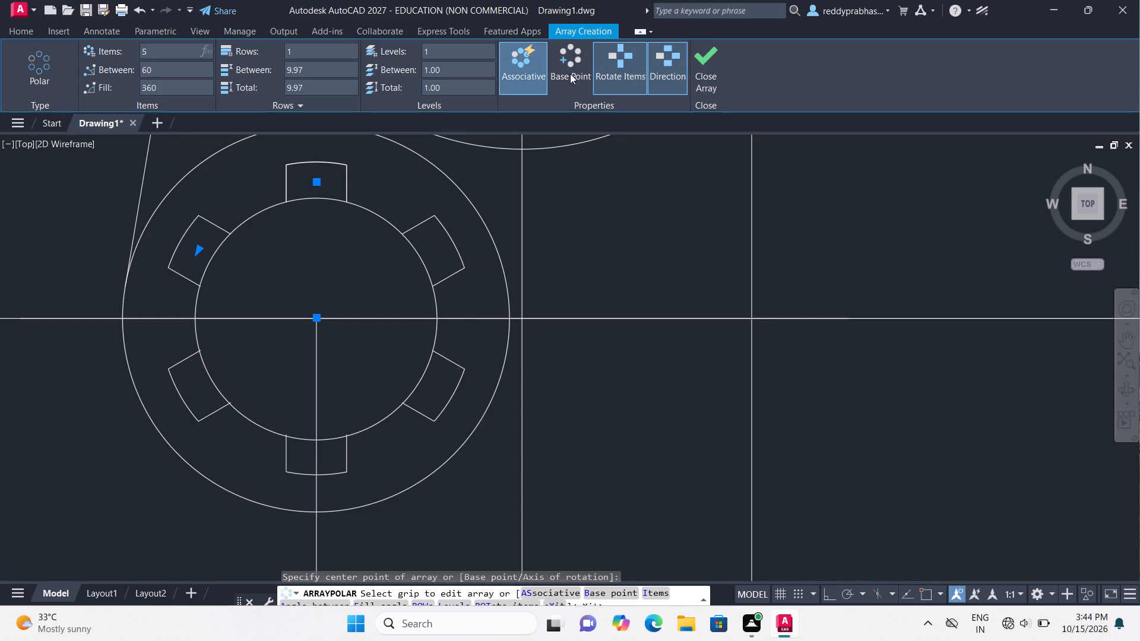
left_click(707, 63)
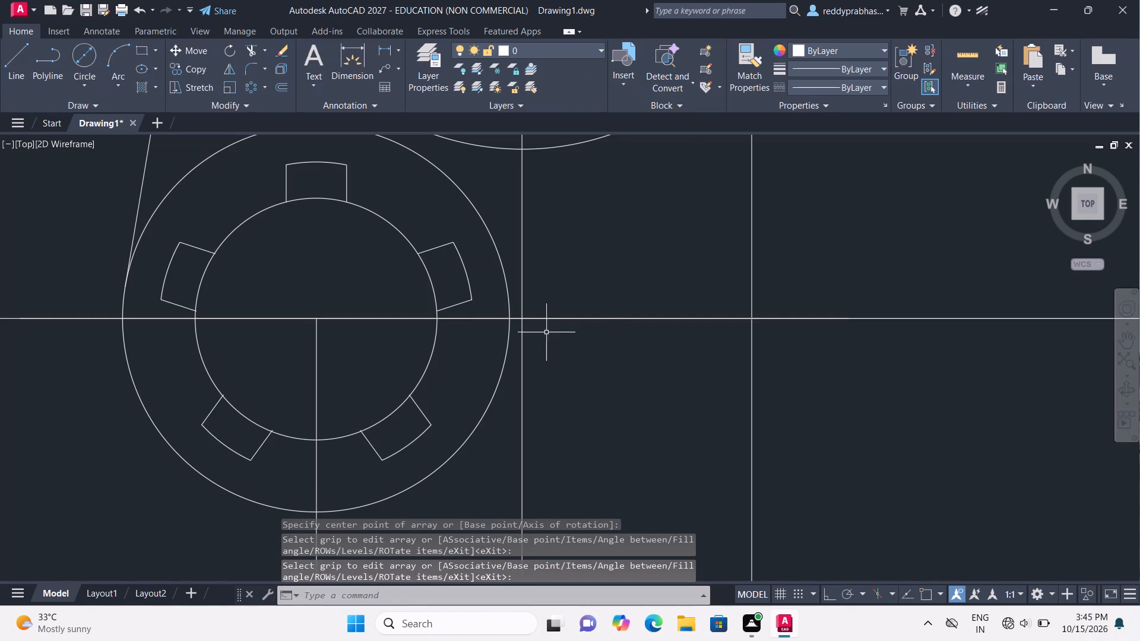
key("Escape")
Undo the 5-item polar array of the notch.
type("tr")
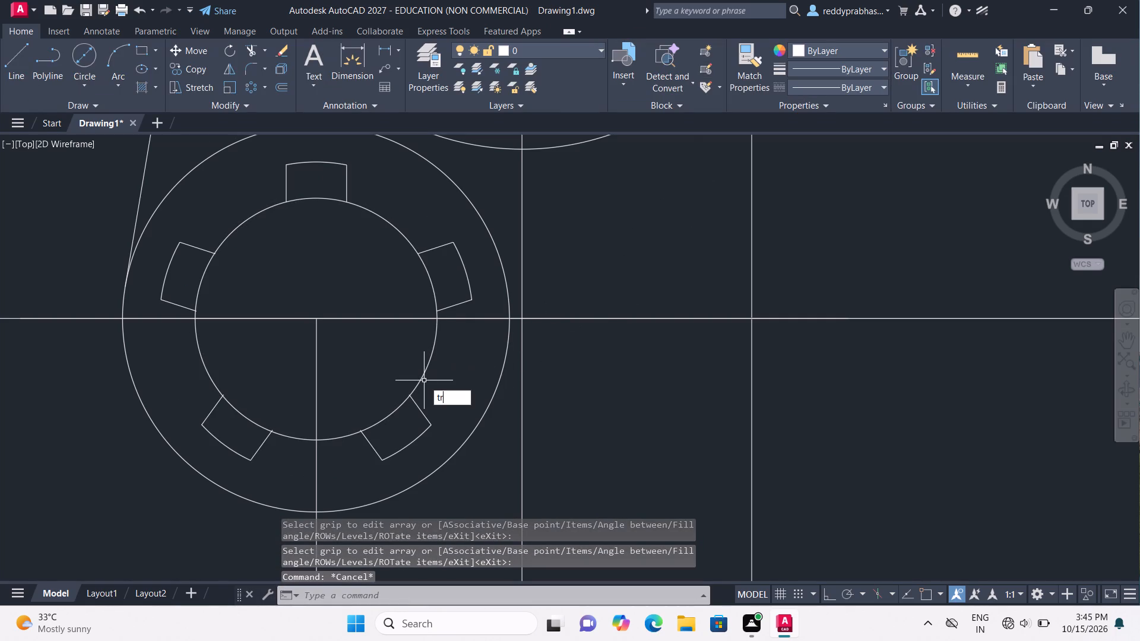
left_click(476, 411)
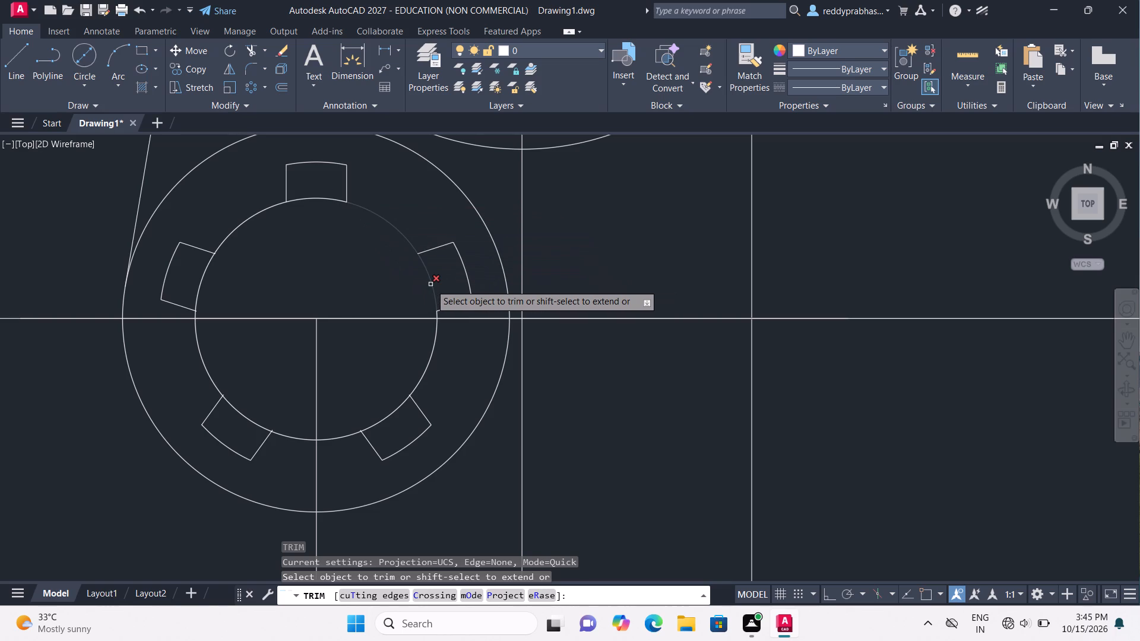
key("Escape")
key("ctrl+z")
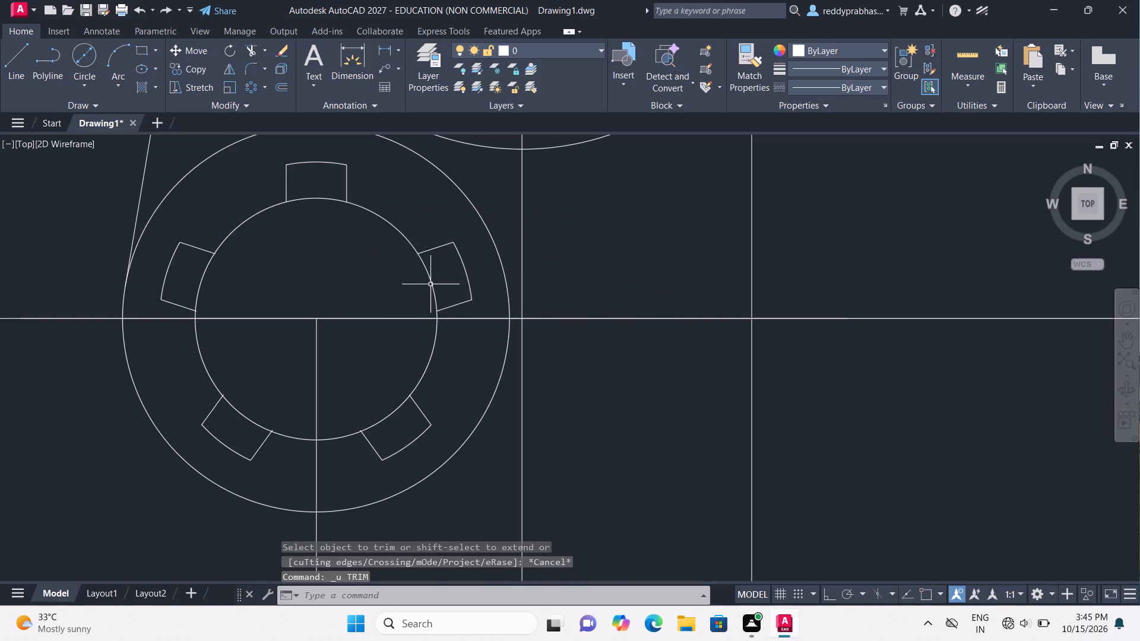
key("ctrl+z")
Undo the earlier trim of the notch's two side lines inside the inner circle.
key("ctrl+z")
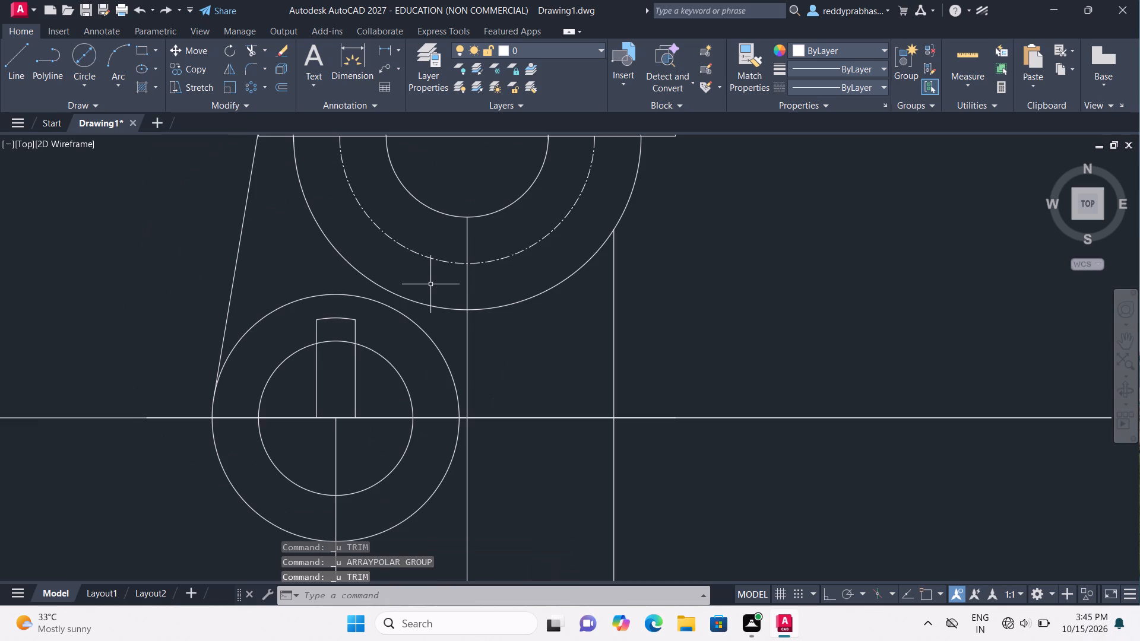
key("Escape")
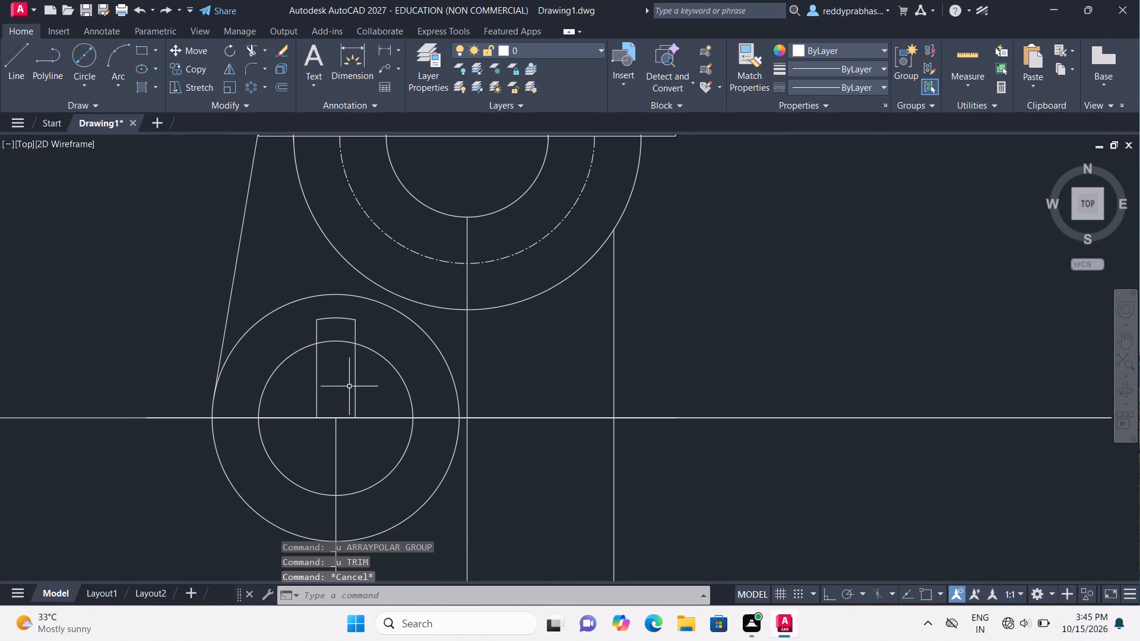
scroll(349, 383, "up", 2)
scroll(349, 383, "down", 1)
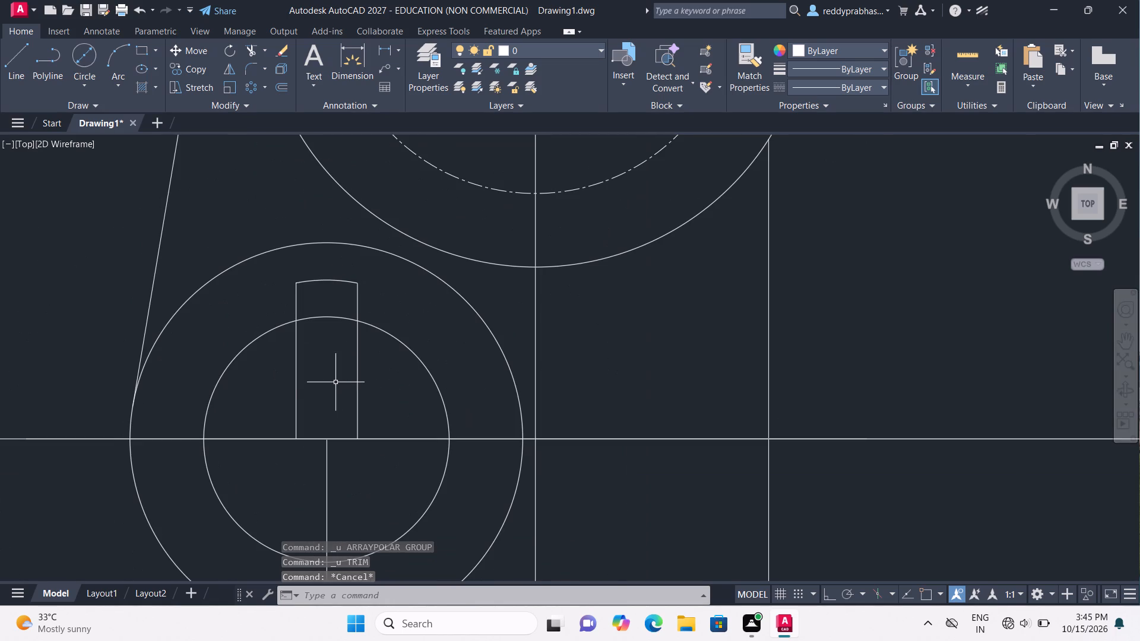
left_click(296, 395)
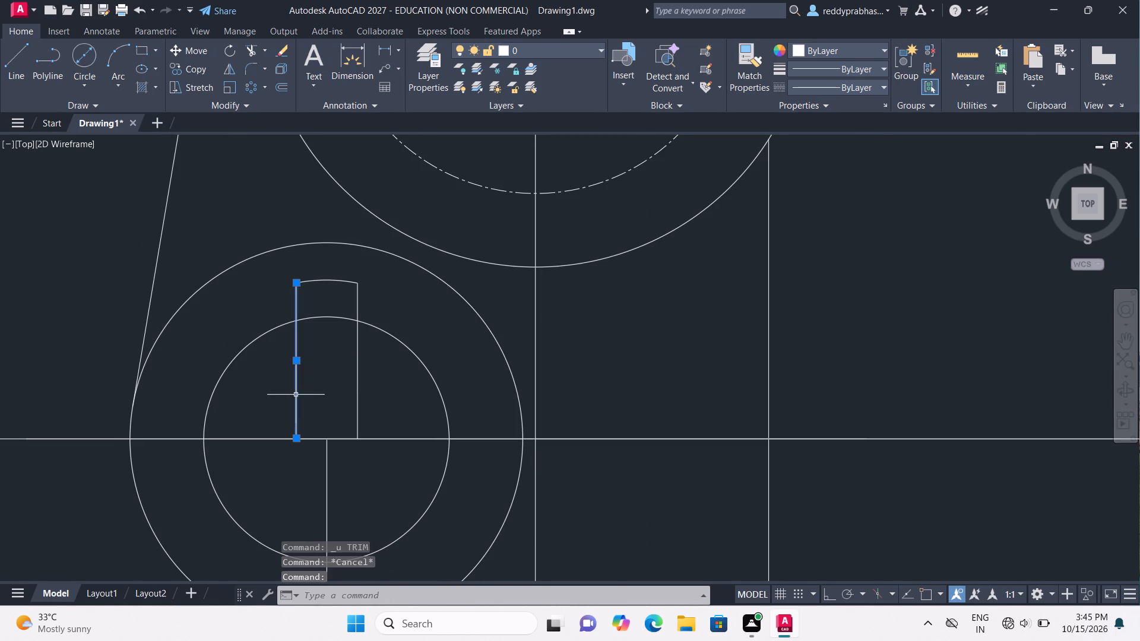
key("Escape")
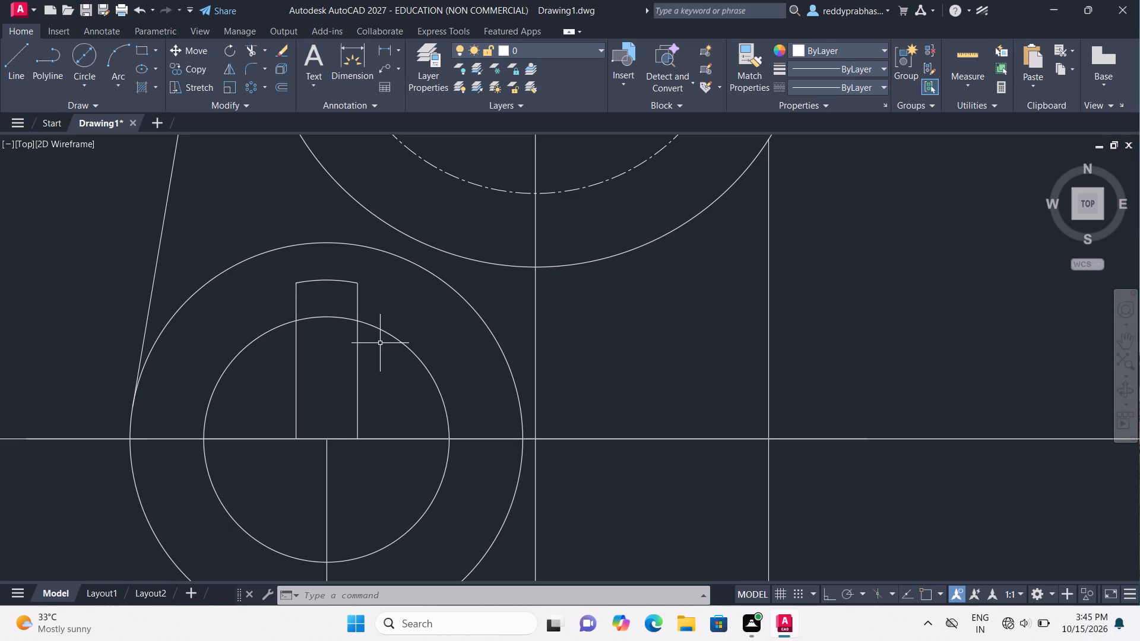
Trim the horizontal line across the curved slot, from the outline's left corner to the slot's right outer edge.
scroll(380, 343, "up", 1)
scroll(380, 343, "down", 2)
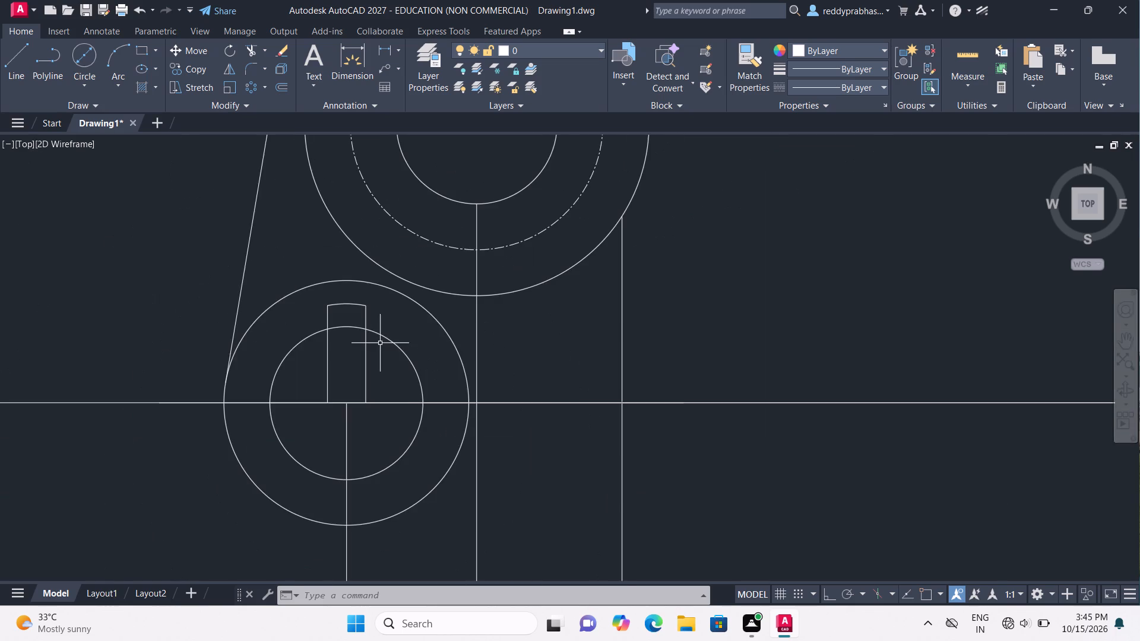
scroll(380, 343, "down", 1)
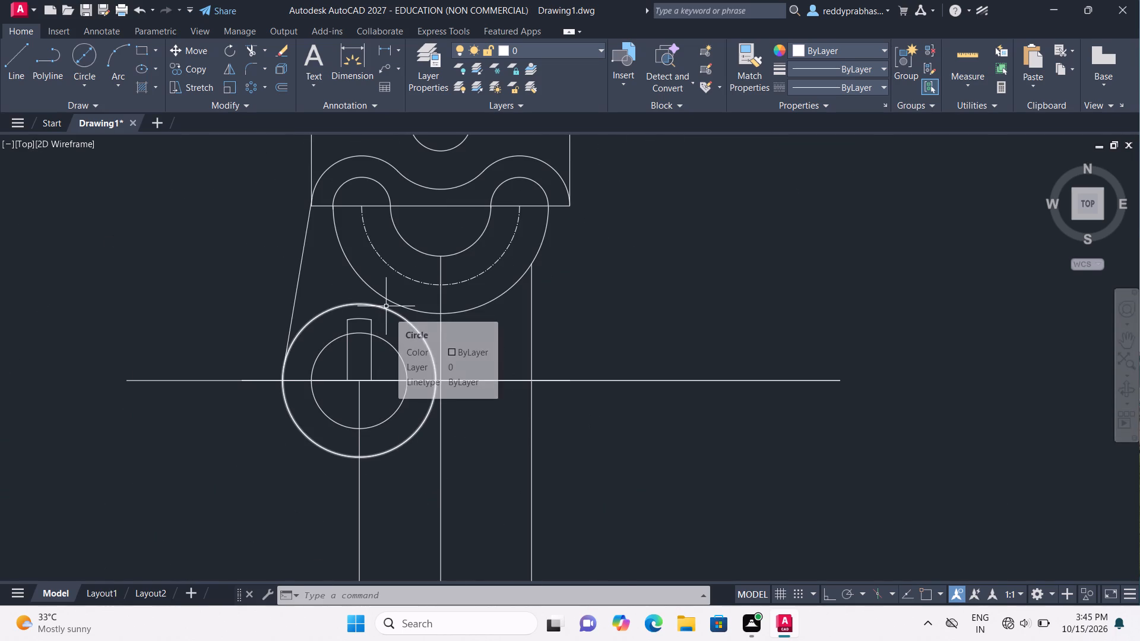
type("tr")
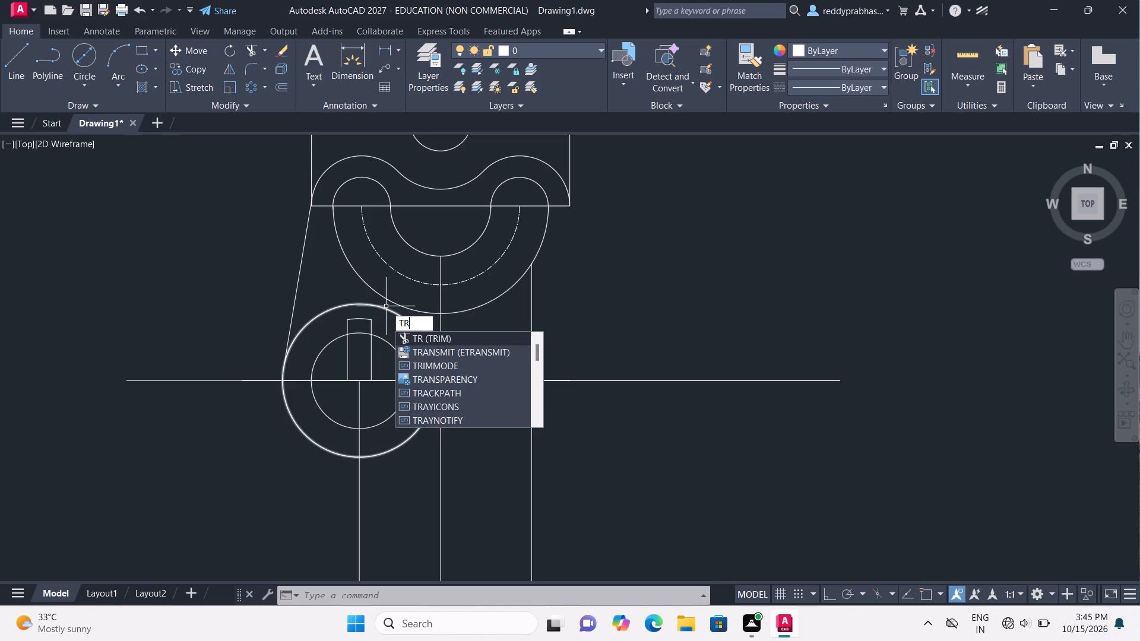
left_click(418, 336)
left_click(432, 205)
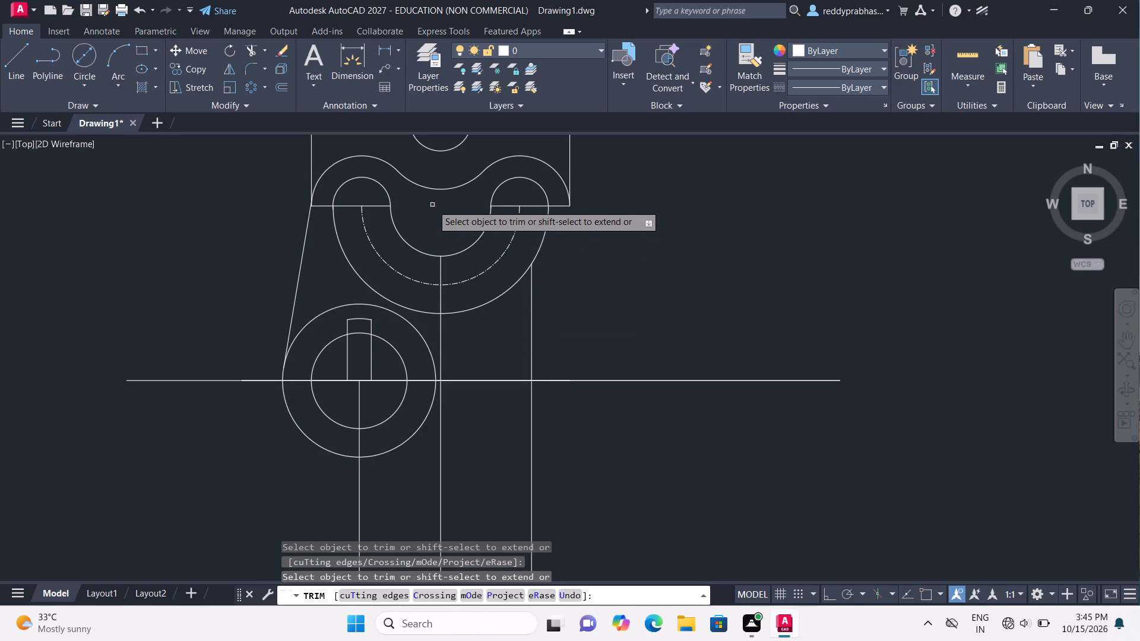
left_click(499, 204)
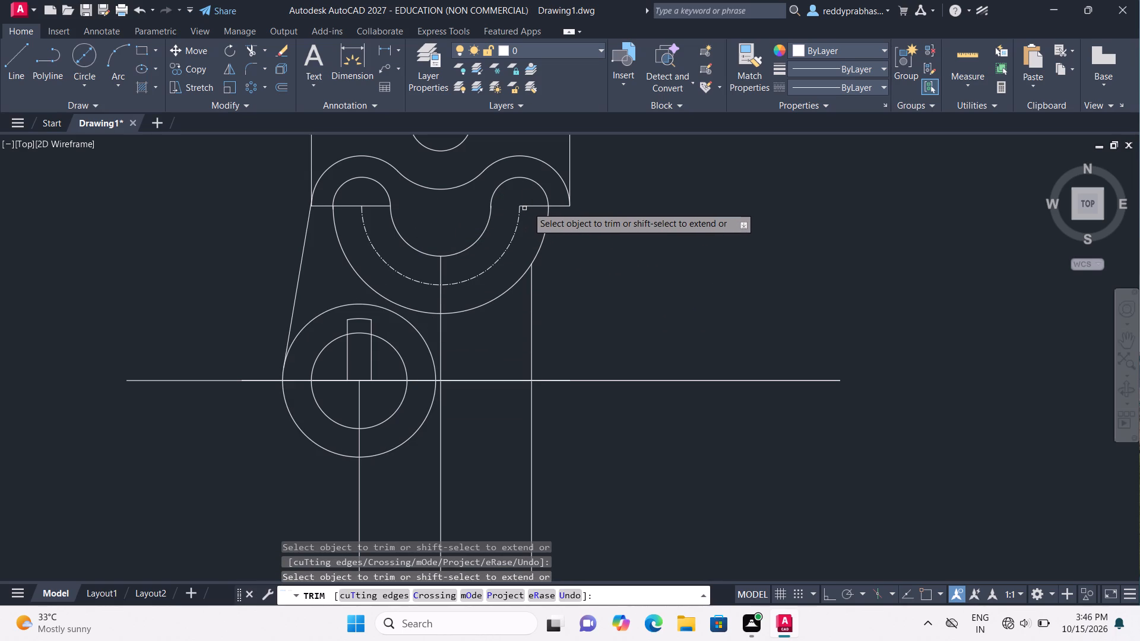
left_click(528, 207)
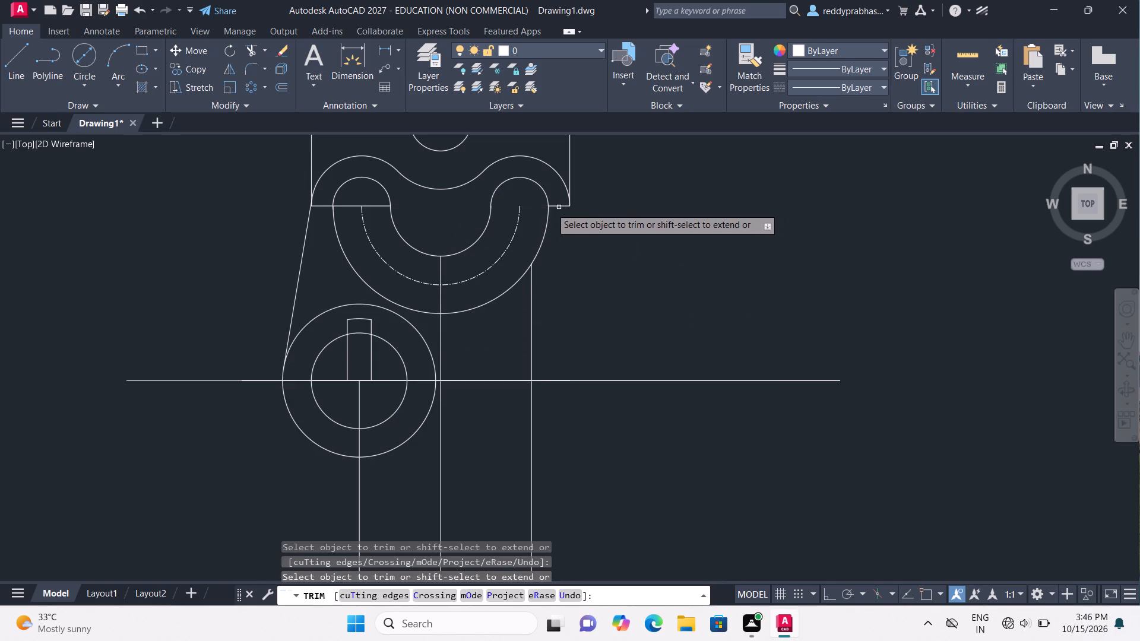
left_click(375, 208)
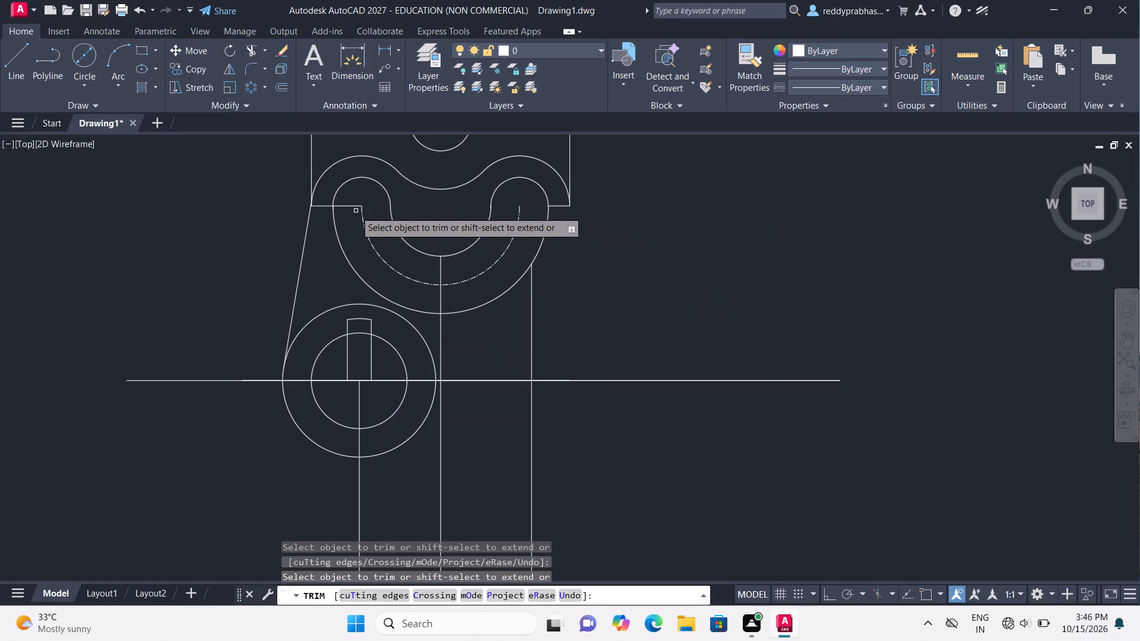
left_click(352, 207)
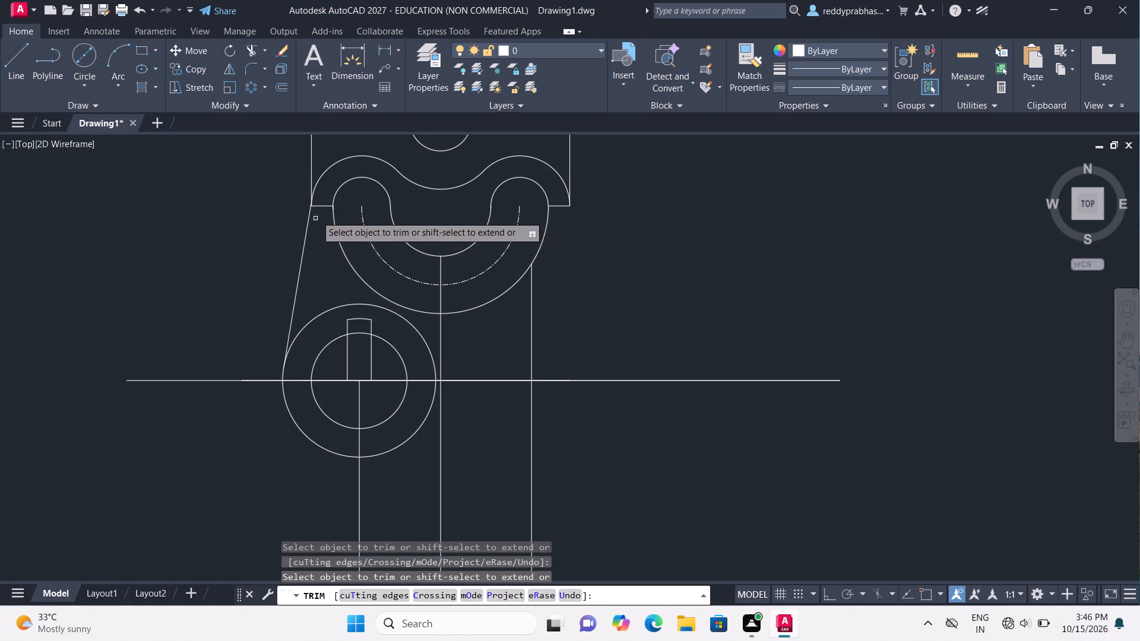
left_click(327, 204)
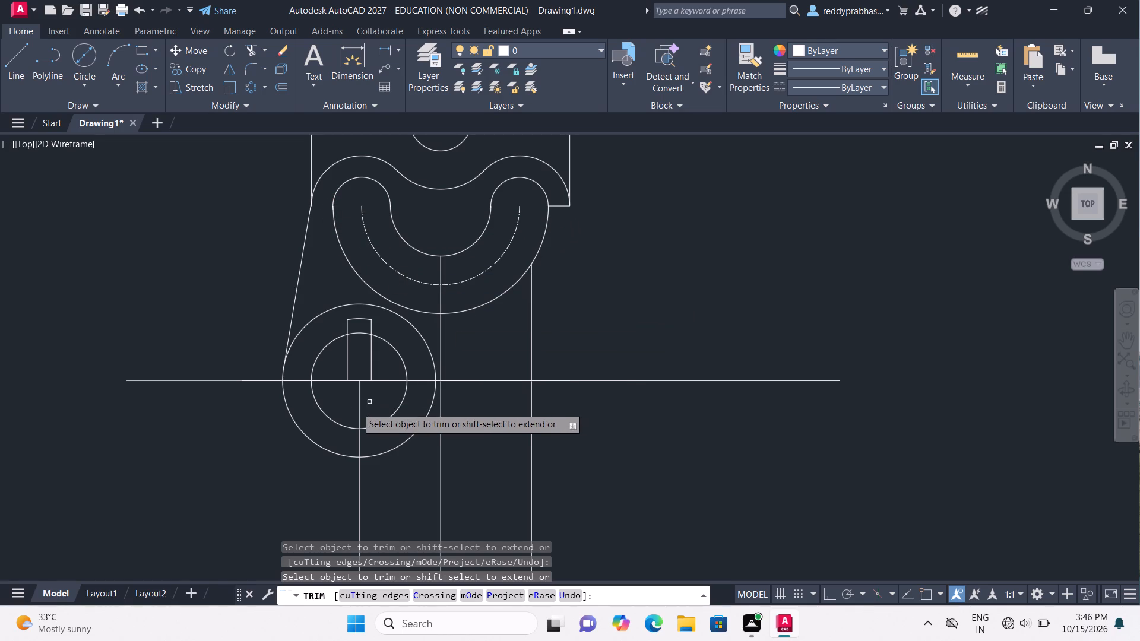
scroll(369, 391, "up", 3)
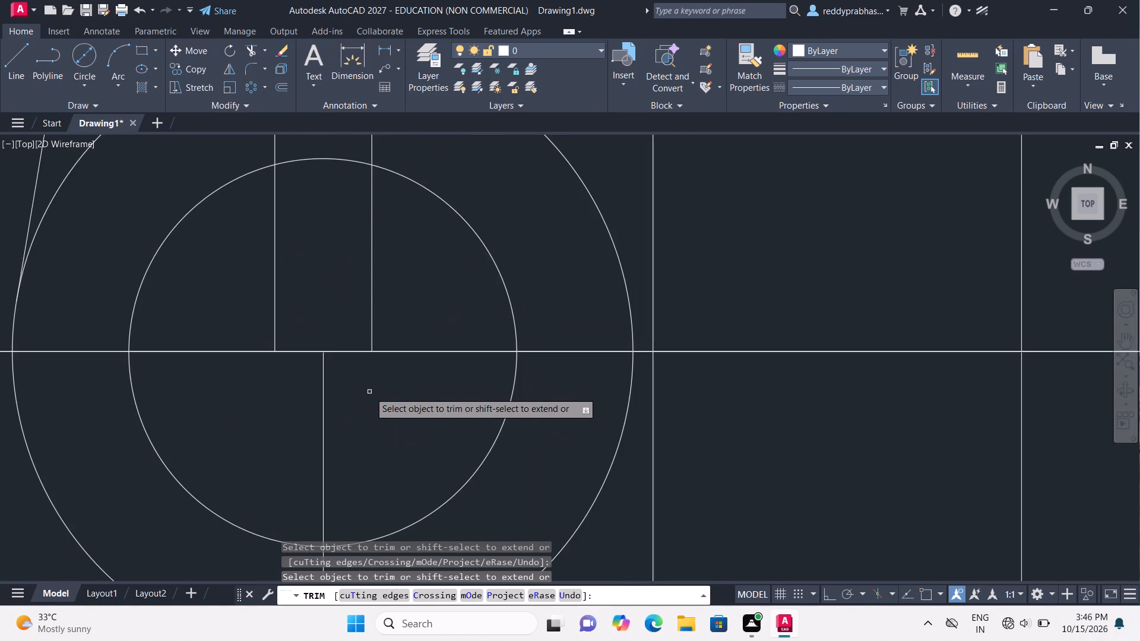
scroll(369, 392, "down", 1)
key("Escape")
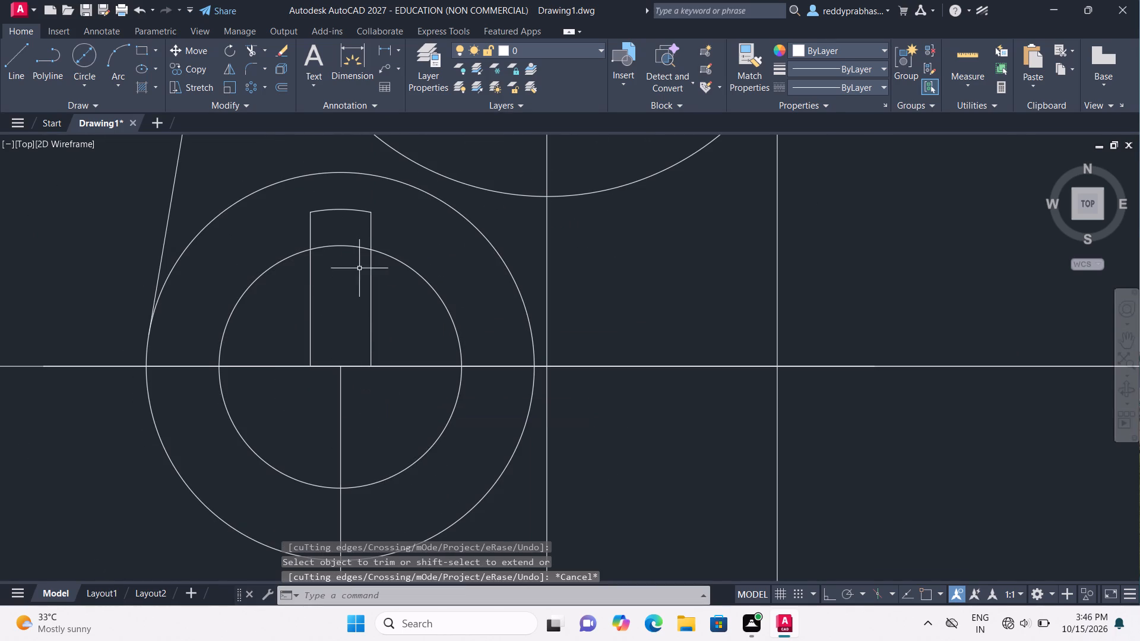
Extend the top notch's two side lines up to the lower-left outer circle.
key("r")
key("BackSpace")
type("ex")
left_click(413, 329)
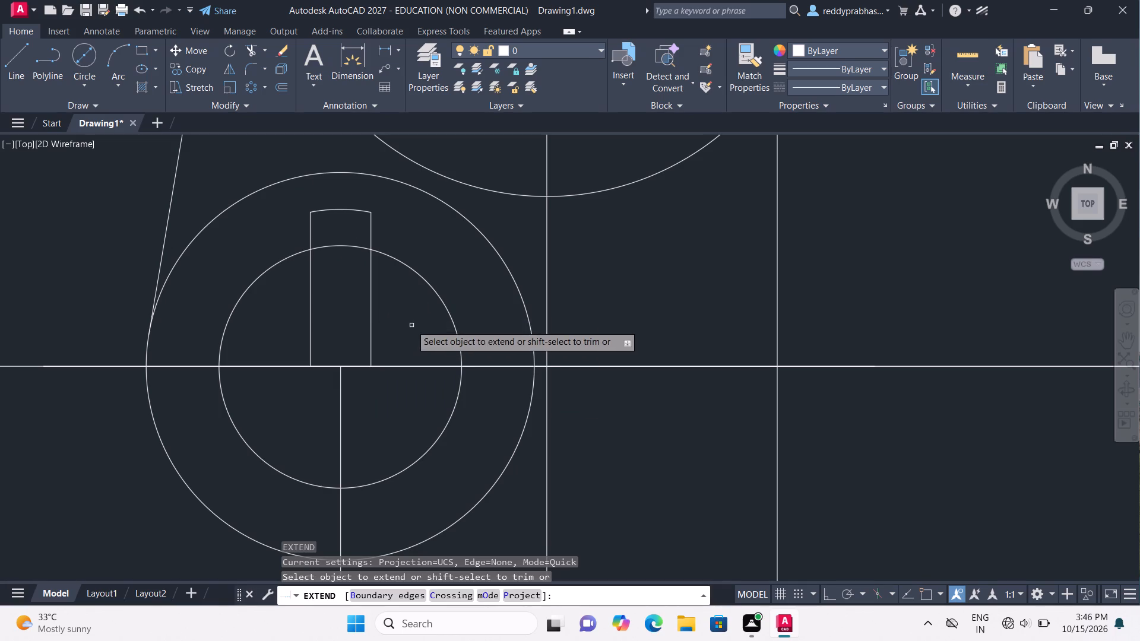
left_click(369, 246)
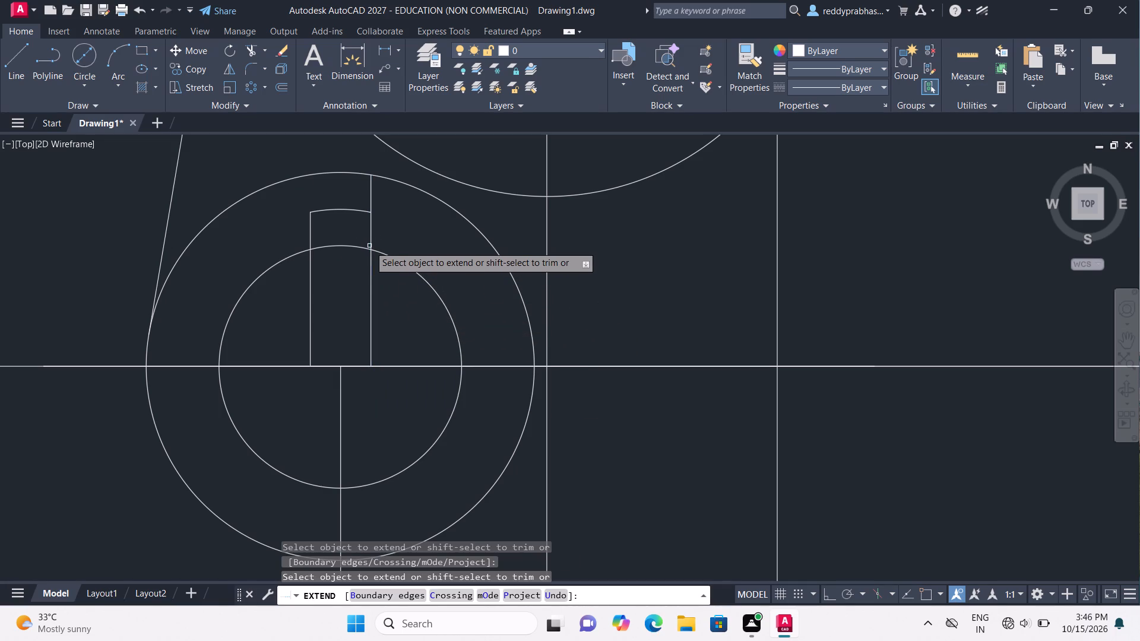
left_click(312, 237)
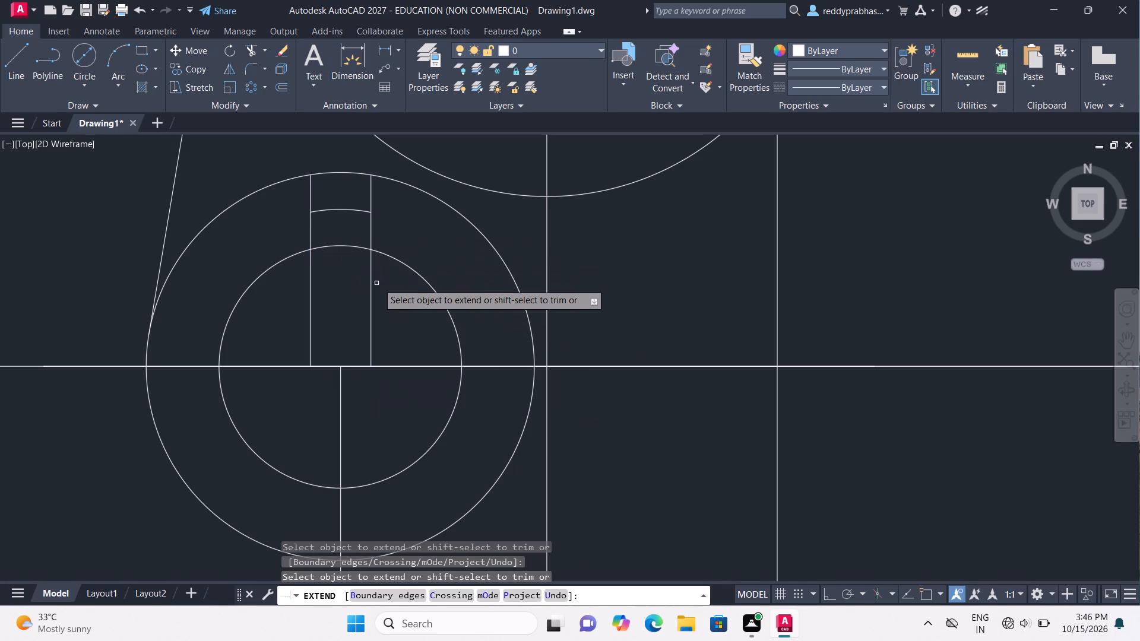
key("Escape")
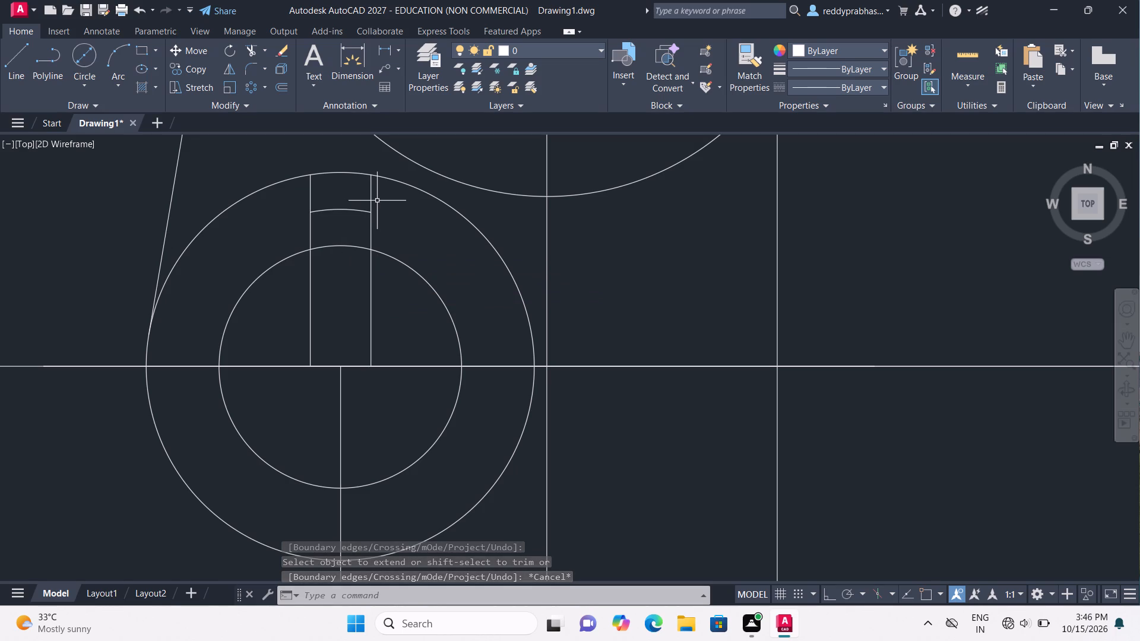
Trim the notch's two side lines above its top arc and inside the inner circle.
key("t")
key("r")
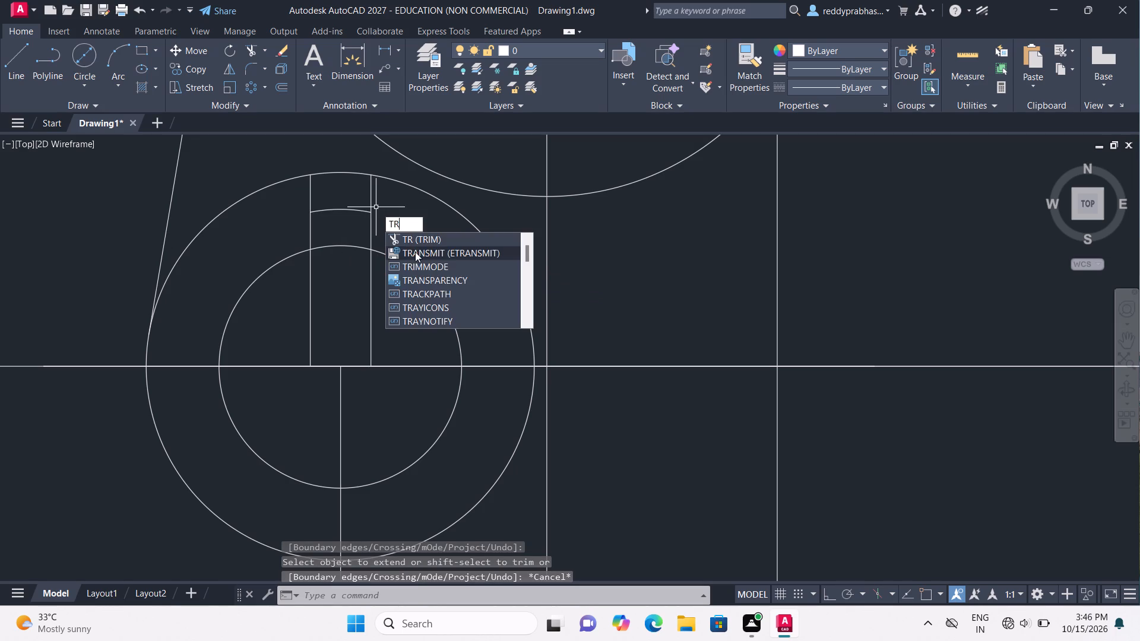
left_click(420, 239)
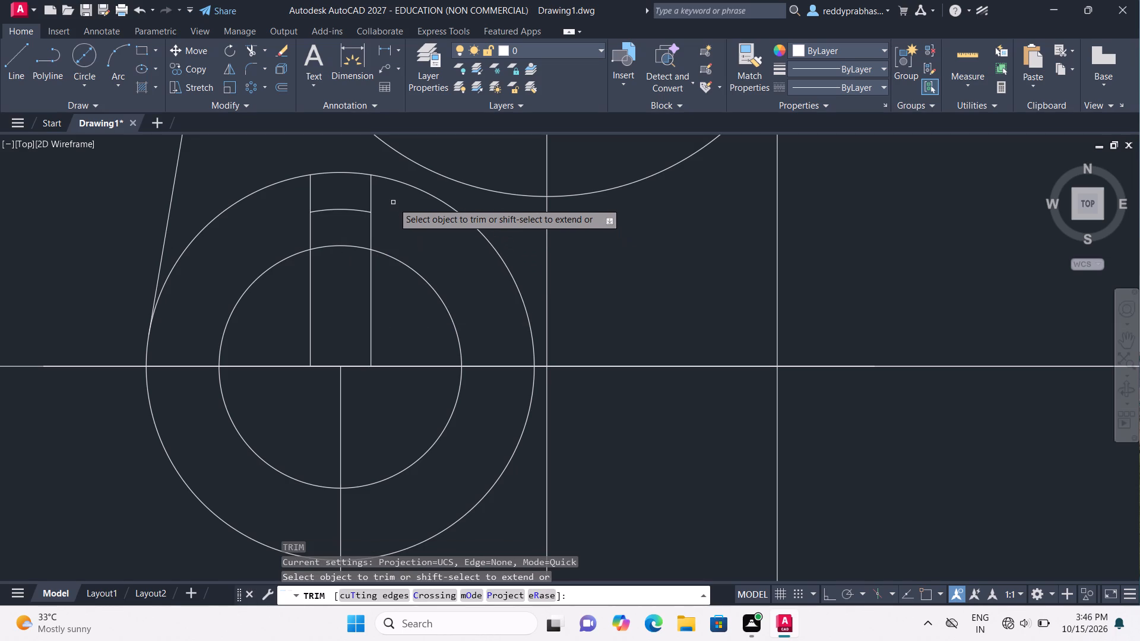
left_click_drag(393, 202, 322, 188)
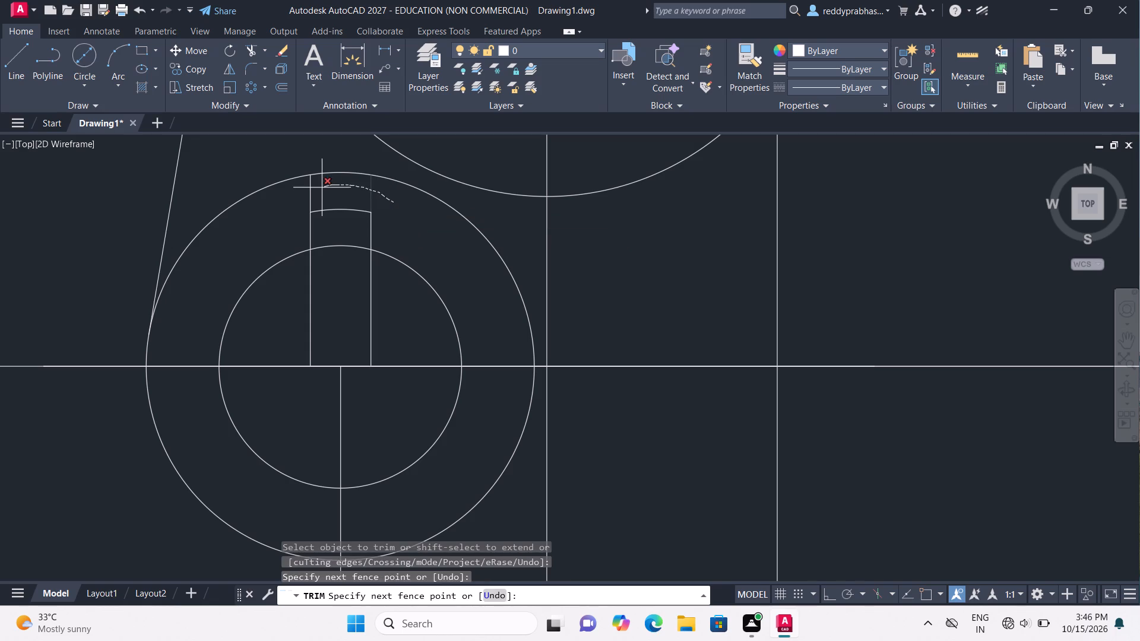
left_click_drag(322, 188, 289, 204)
left_click_drag(381, 278, 331, 307)
left_click_drag(331, 307, 292, 313)
left_click(292, 313)
key("Escape")
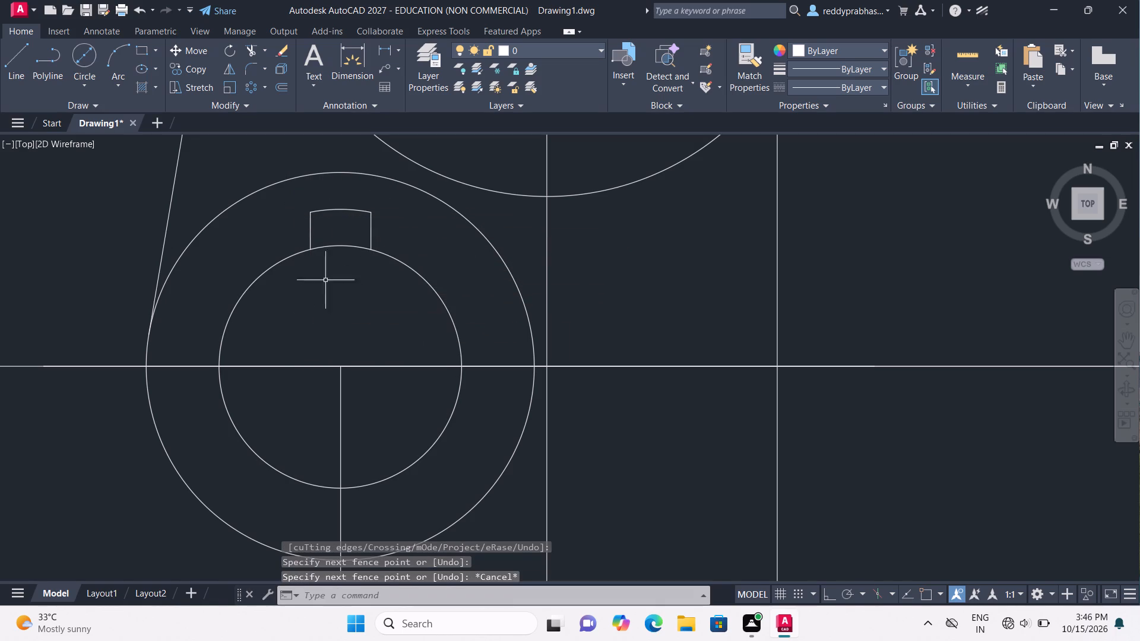
Create a 5-item, 360° polar array of the notch's arc and side lines about the lower-left circle's centre.
double_click(310, 236)
left_click(338, 211)
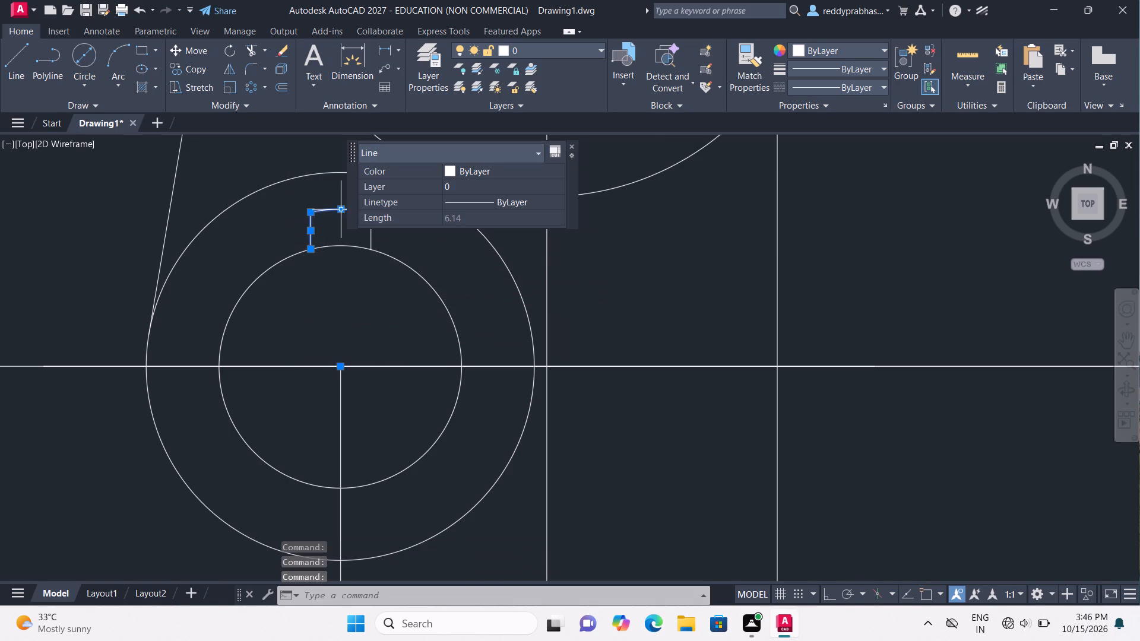
left_click(369, 233)
left_click(261, 84)
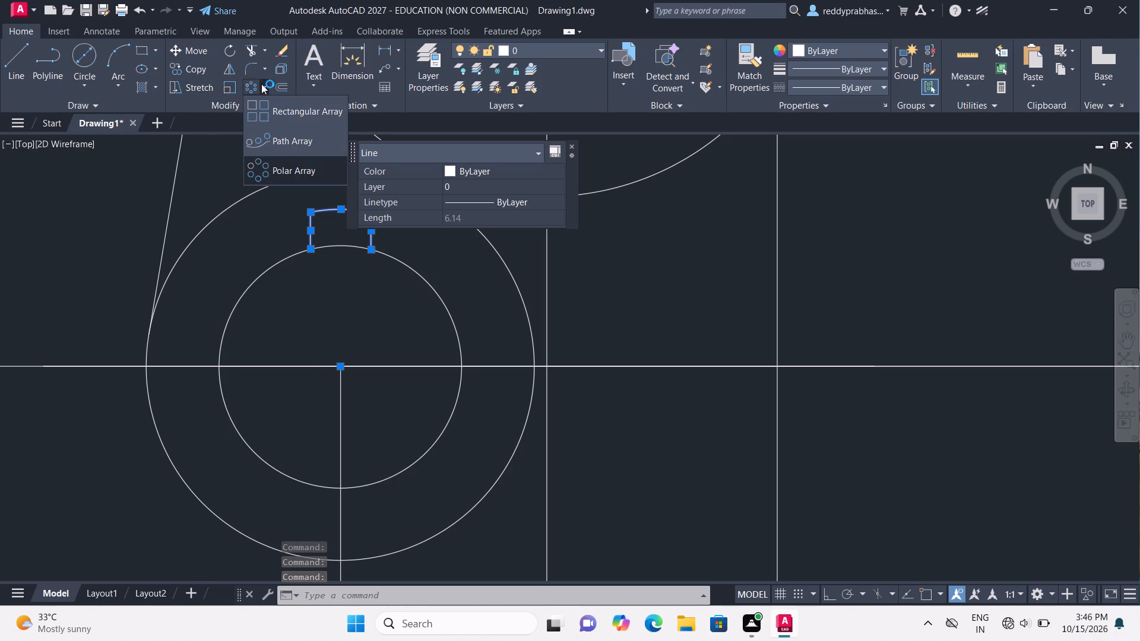
left_click(274, 166)
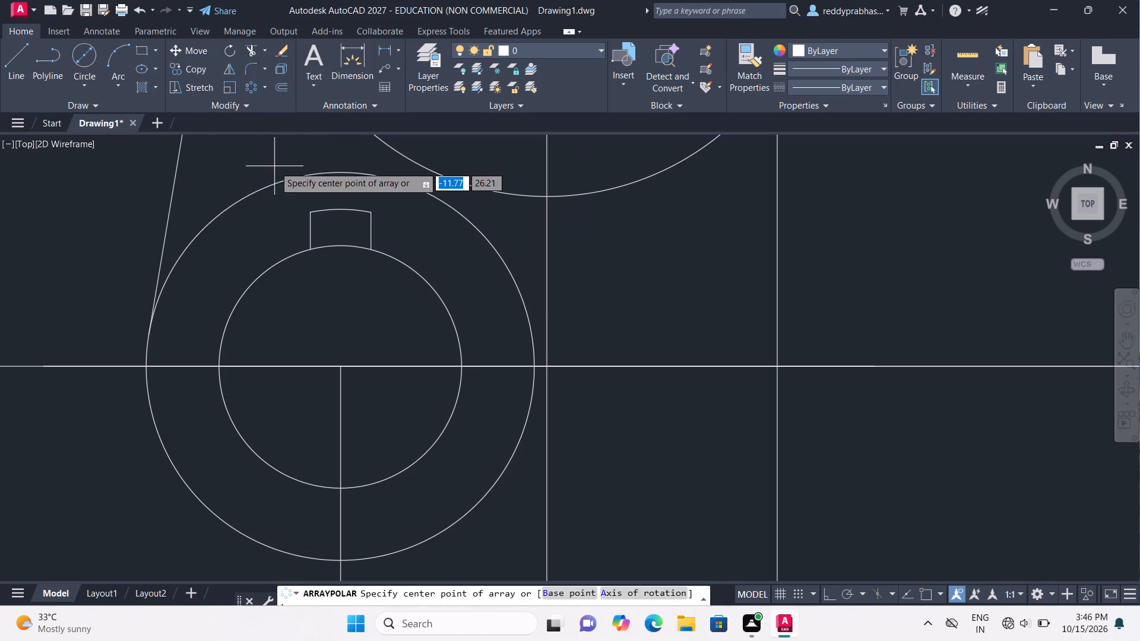
left_click(340, 366)
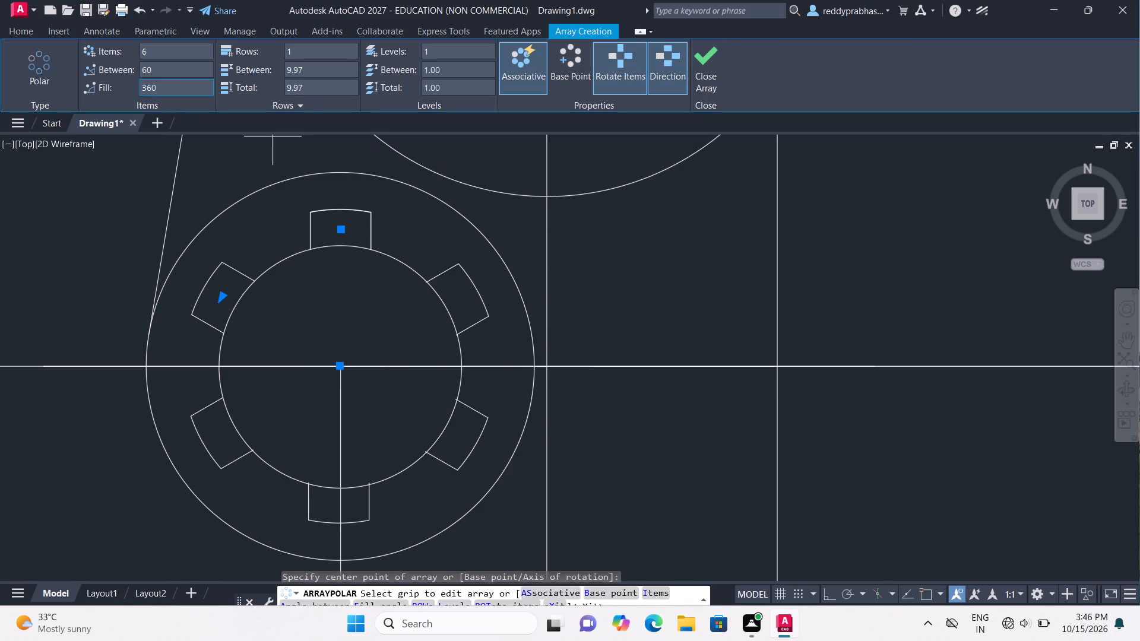
left_click(189, 43)
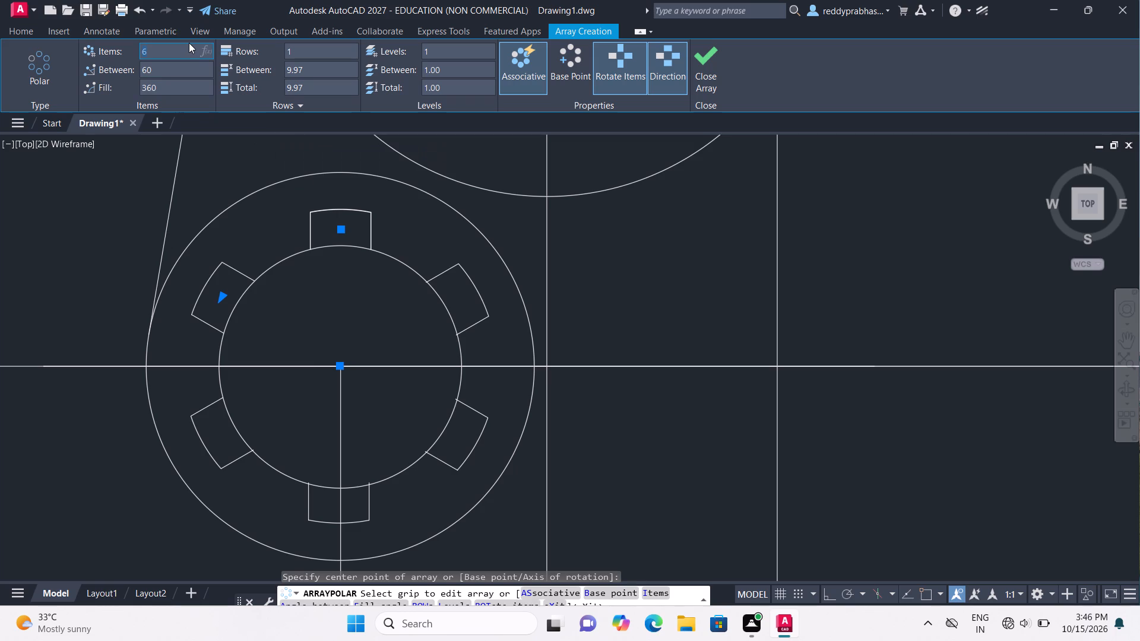
key("Right")
key("BackSpace")
key("5")
left_click(713, 51)
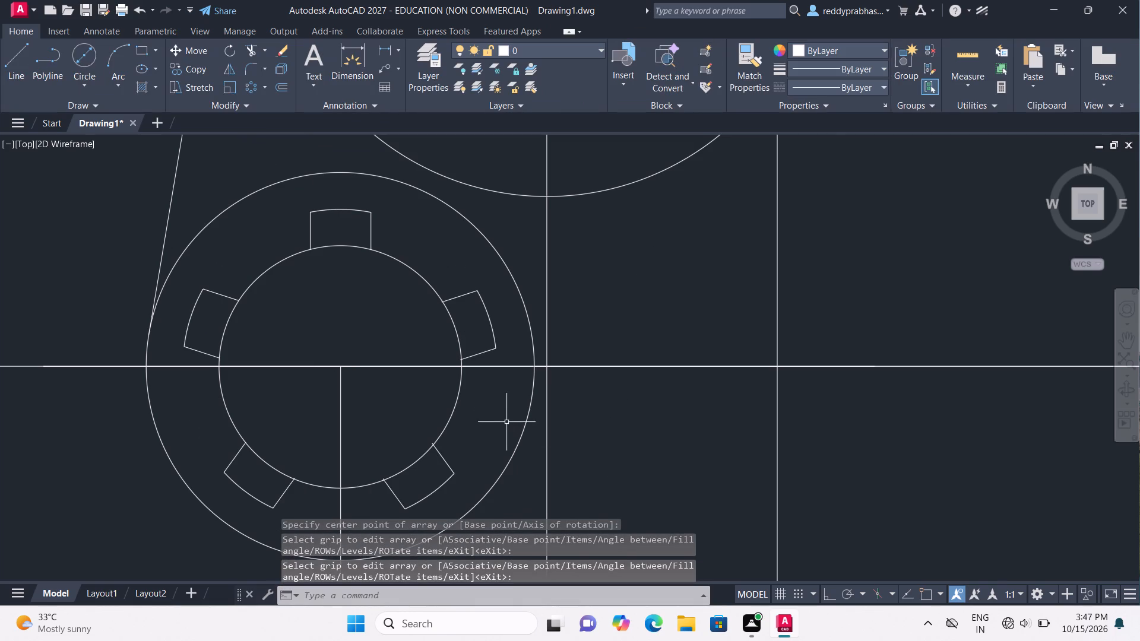
key("Escape")
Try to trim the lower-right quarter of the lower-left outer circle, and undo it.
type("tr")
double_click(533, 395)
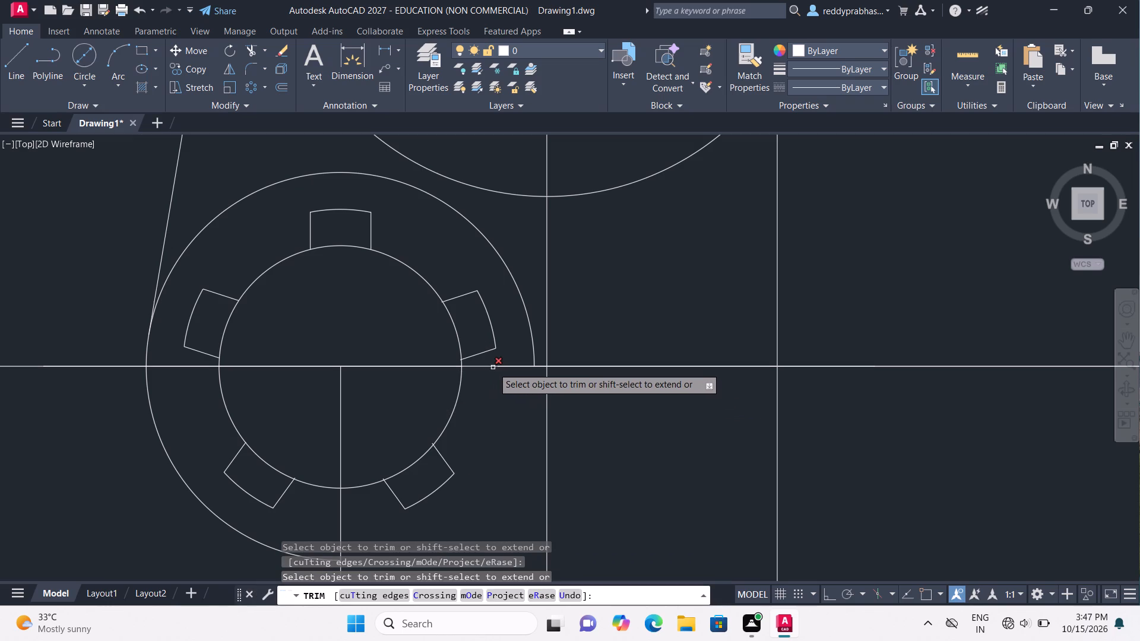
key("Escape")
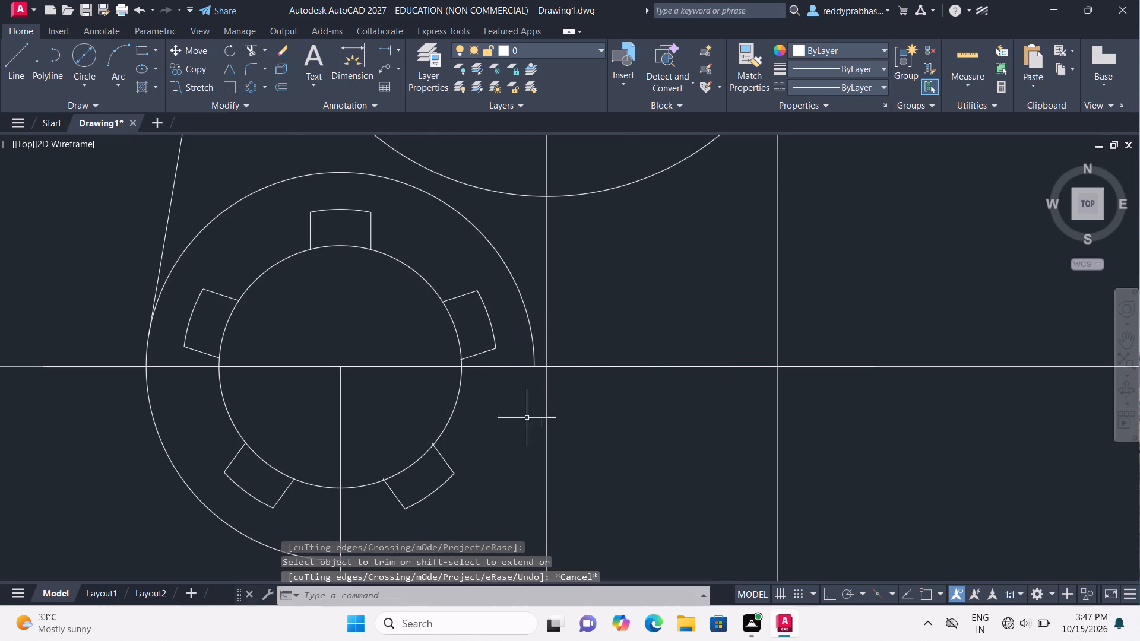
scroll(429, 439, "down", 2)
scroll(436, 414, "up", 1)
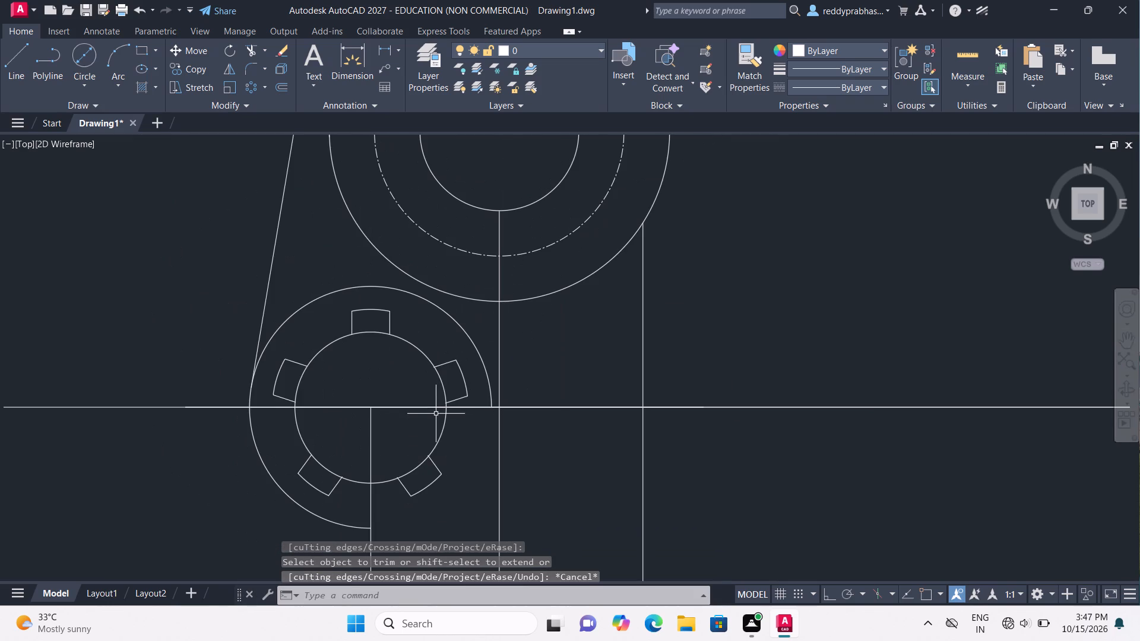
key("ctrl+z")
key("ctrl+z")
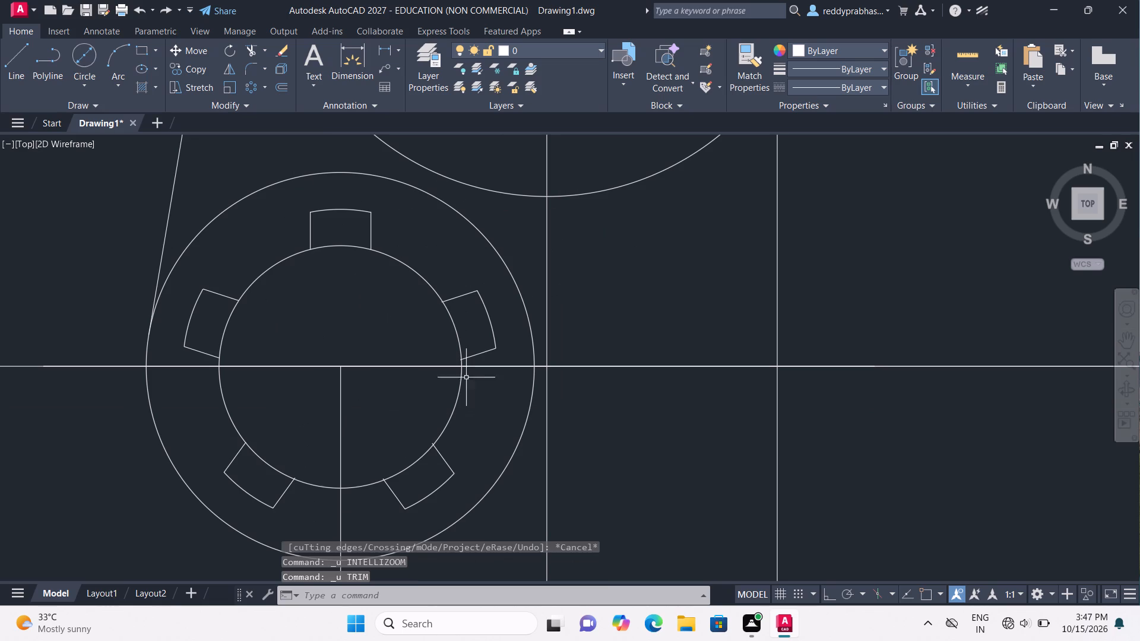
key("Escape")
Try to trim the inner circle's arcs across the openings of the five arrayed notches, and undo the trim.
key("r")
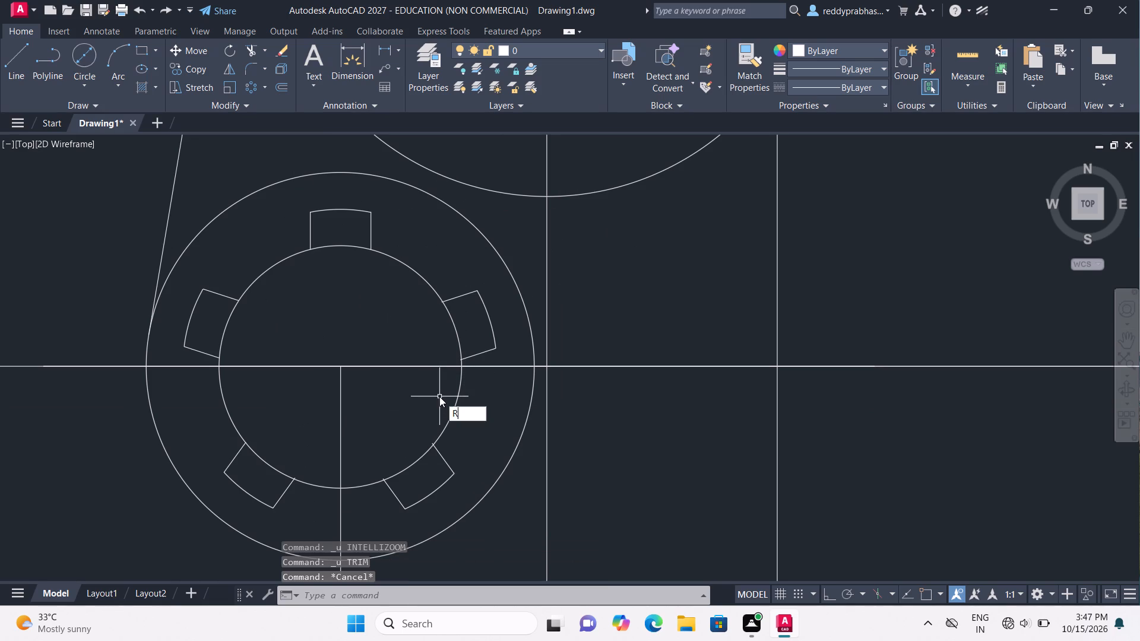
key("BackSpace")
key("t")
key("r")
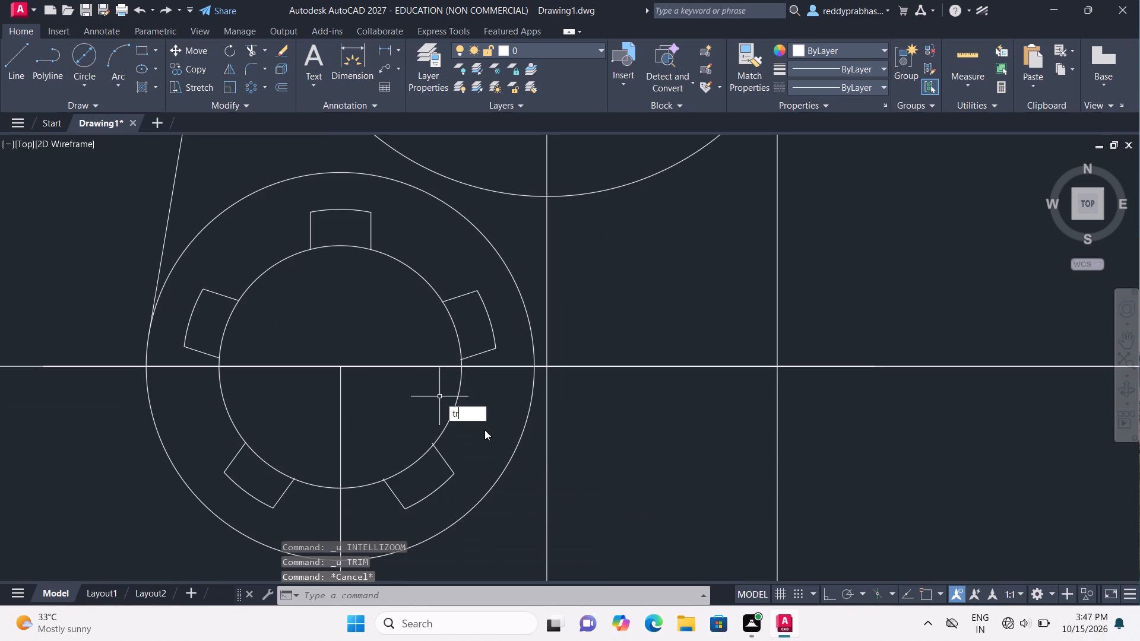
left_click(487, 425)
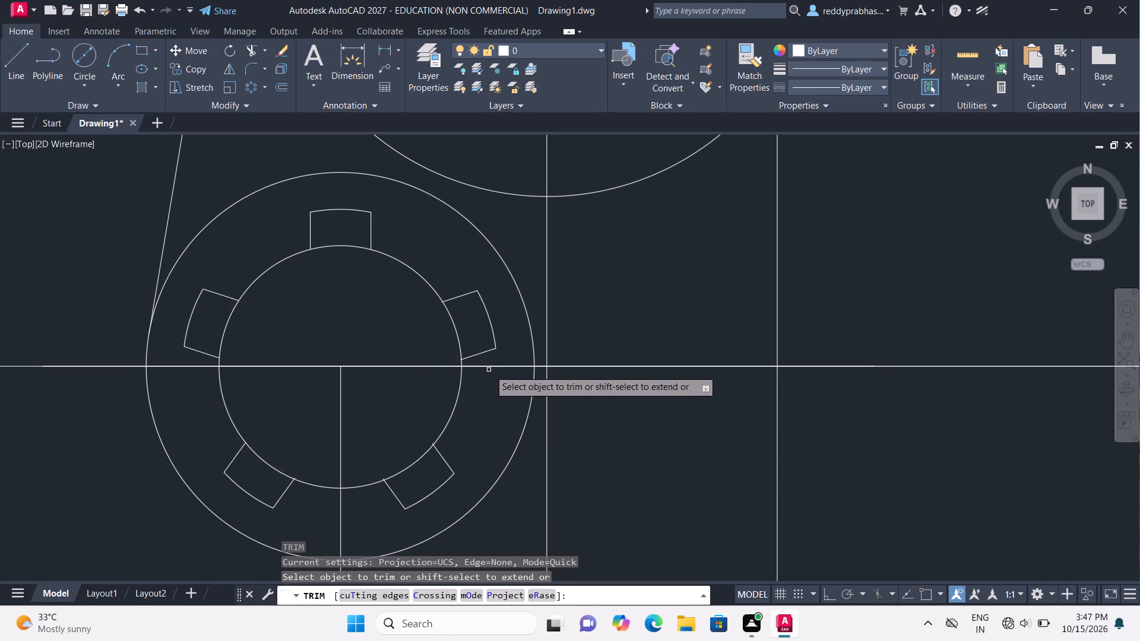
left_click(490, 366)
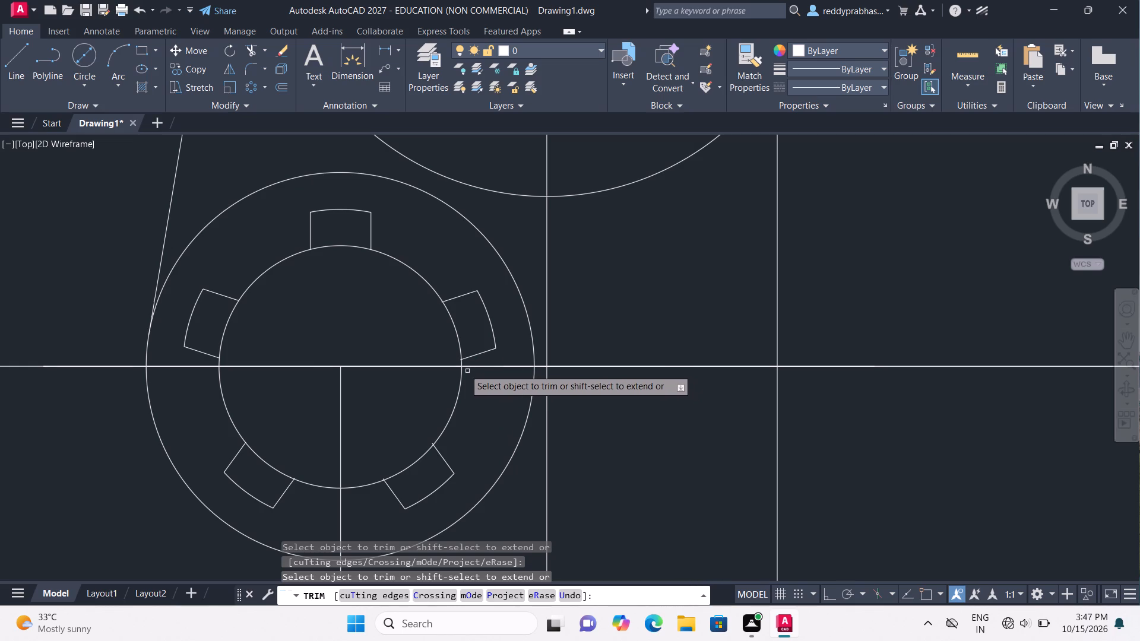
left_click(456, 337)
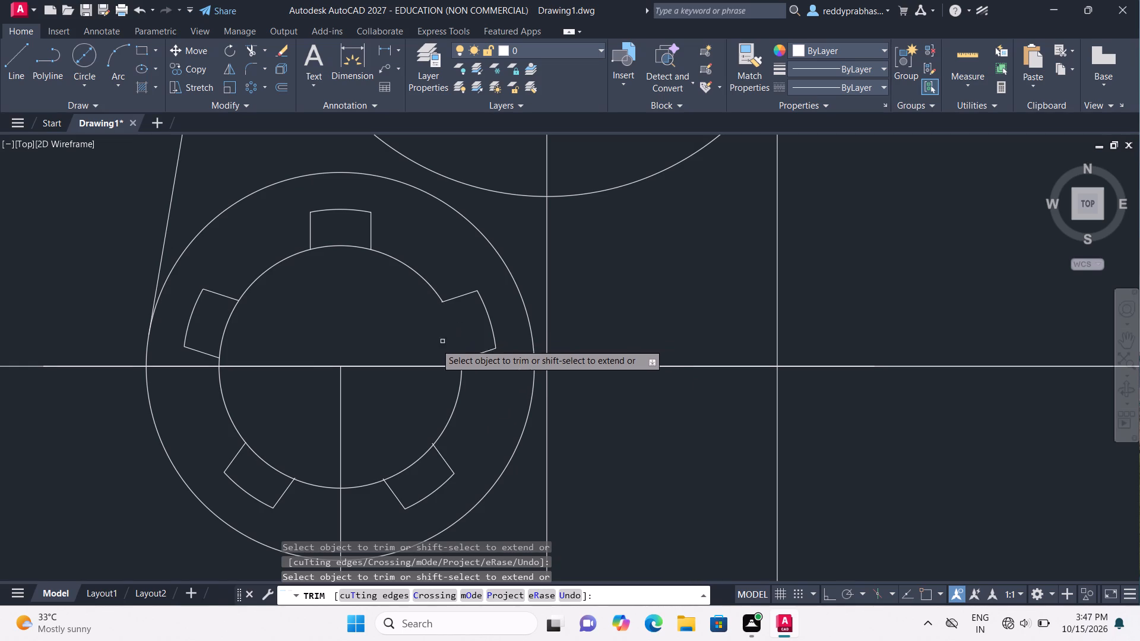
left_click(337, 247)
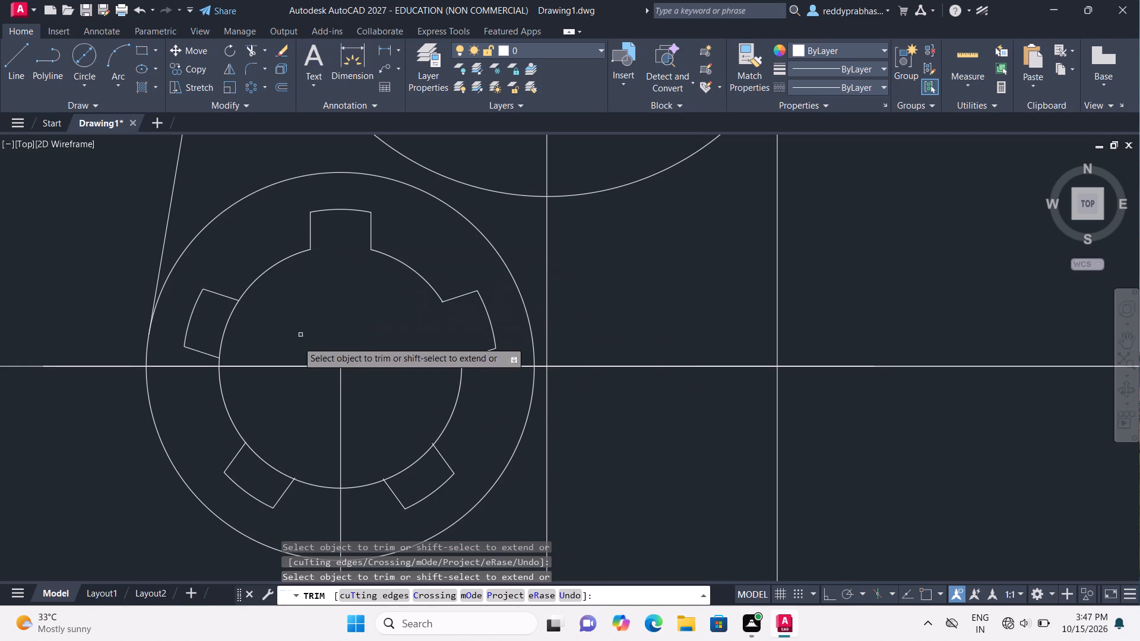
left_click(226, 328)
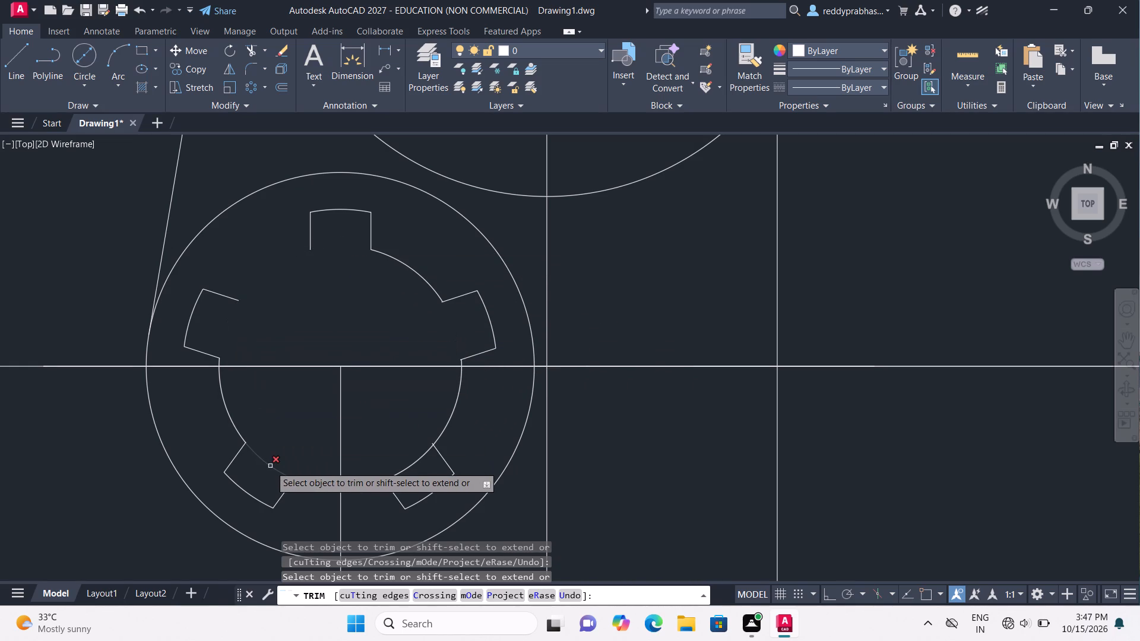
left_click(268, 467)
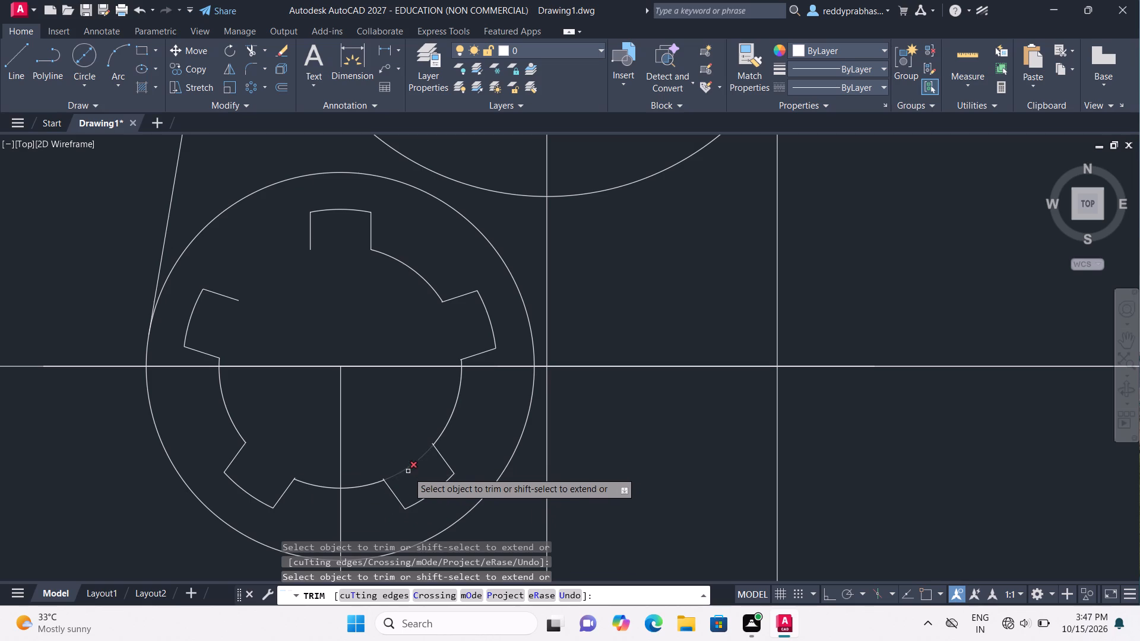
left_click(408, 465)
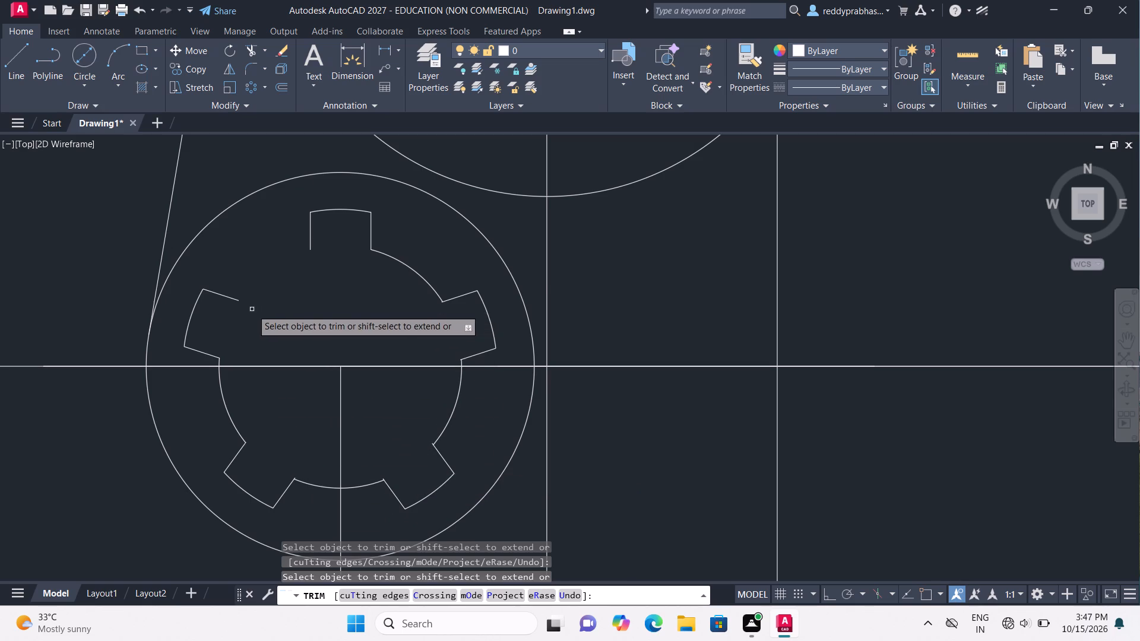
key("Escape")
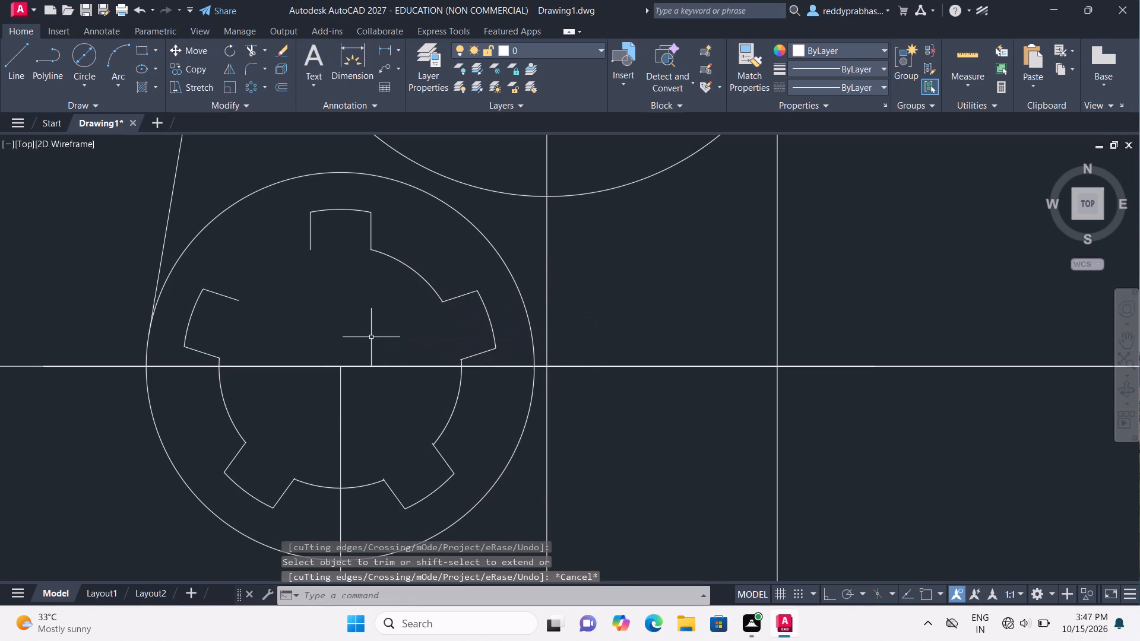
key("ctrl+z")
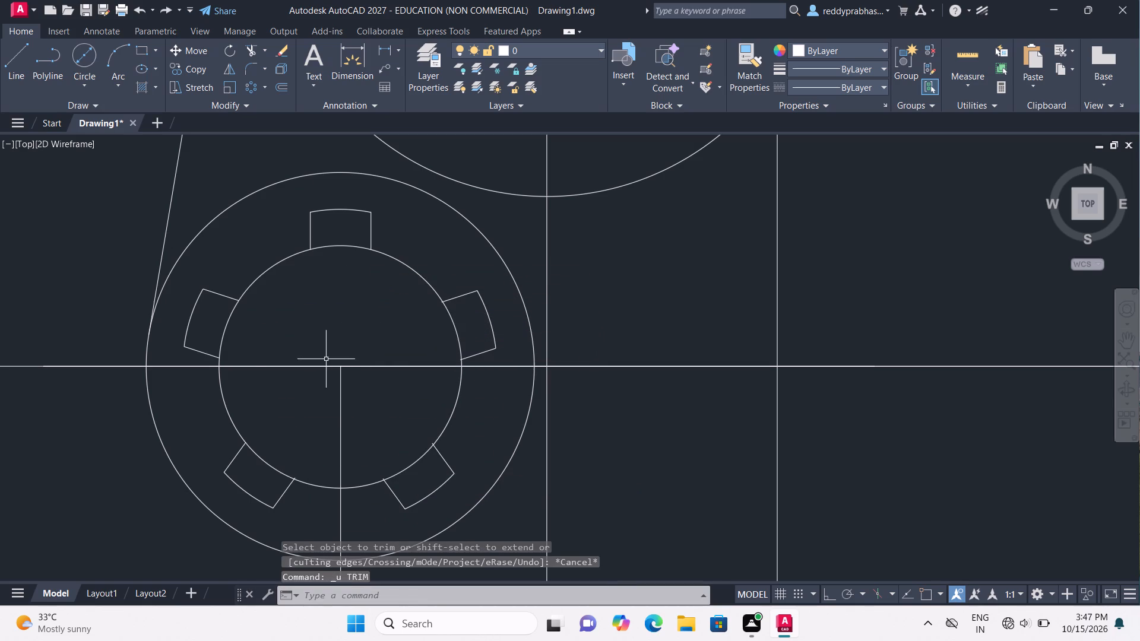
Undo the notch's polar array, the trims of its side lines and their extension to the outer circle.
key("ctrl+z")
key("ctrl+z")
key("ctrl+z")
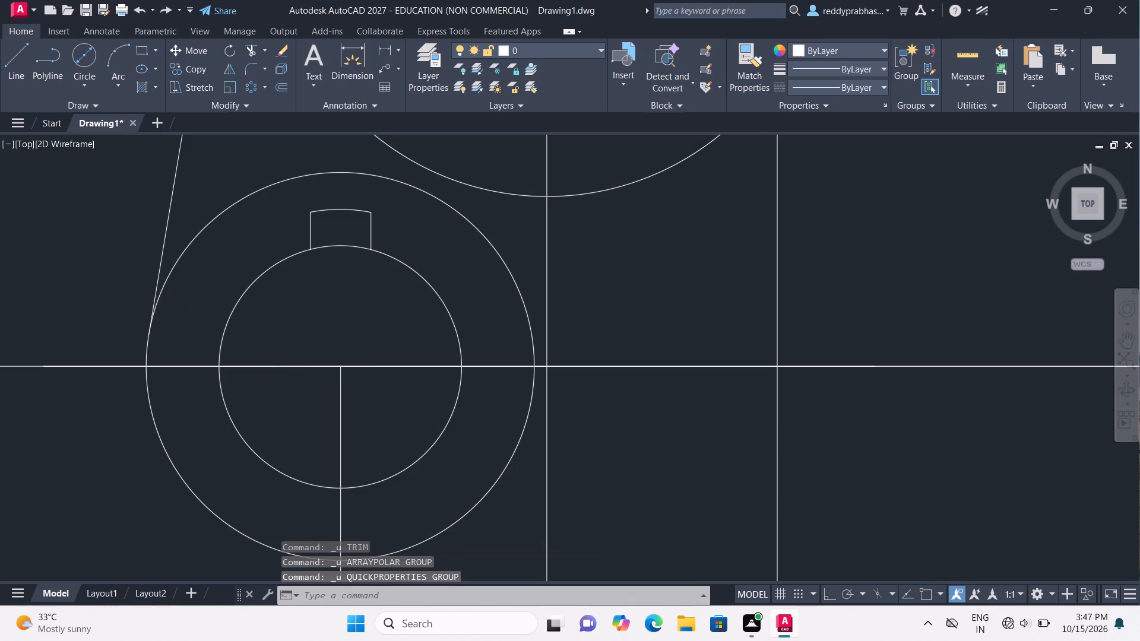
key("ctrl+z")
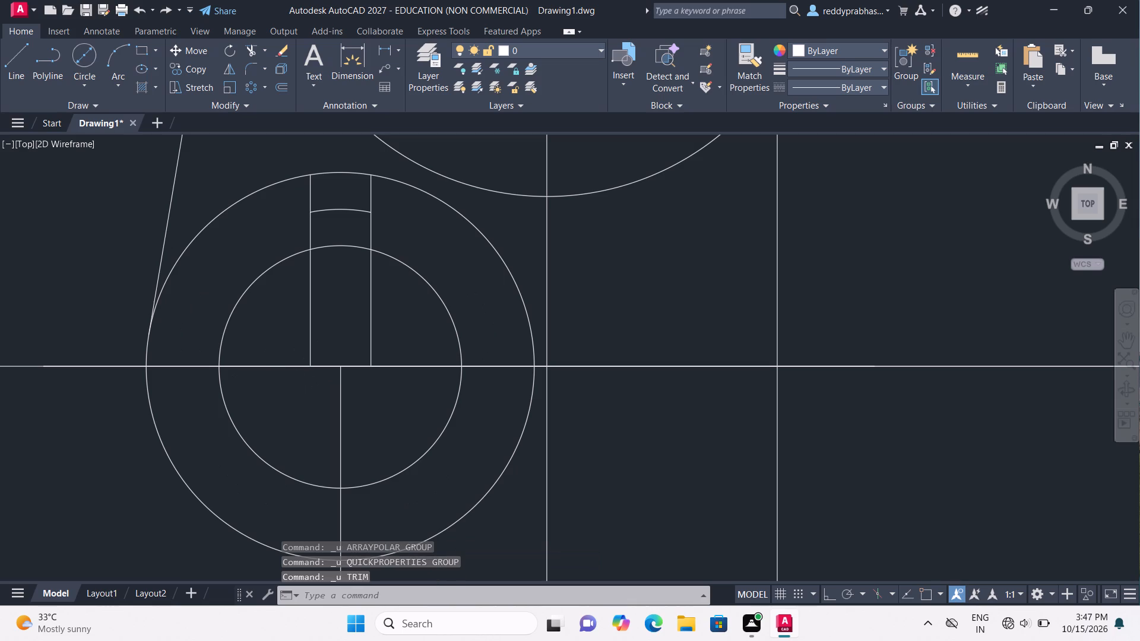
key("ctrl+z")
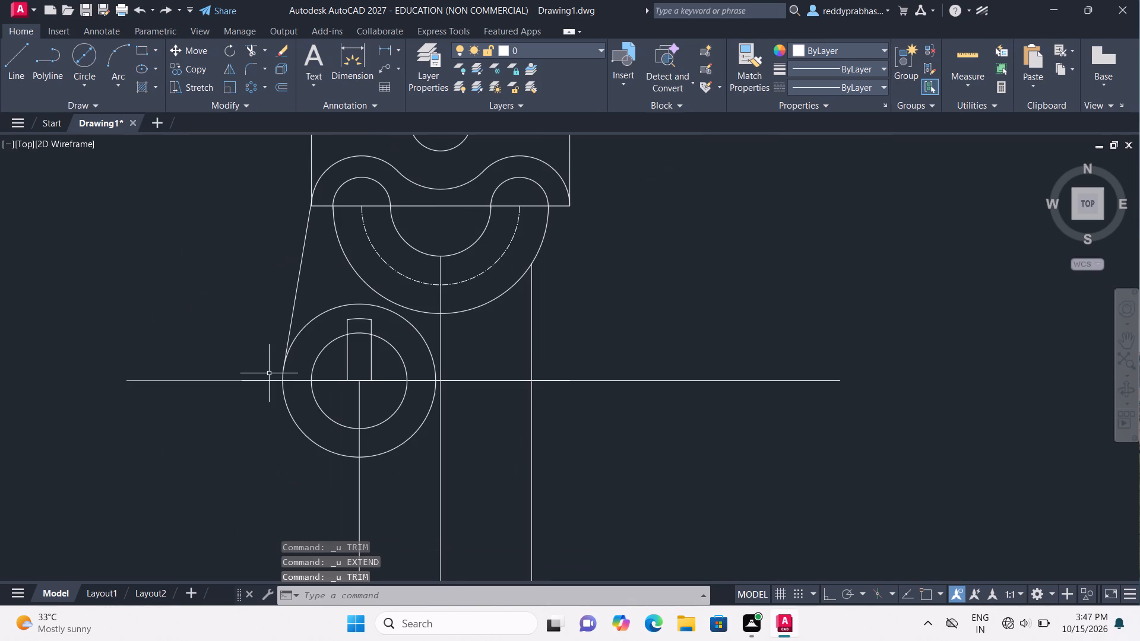
Extend the top notch's two side lines up to the lower-left outer circle.
scroll(363, 386, "up", 1)
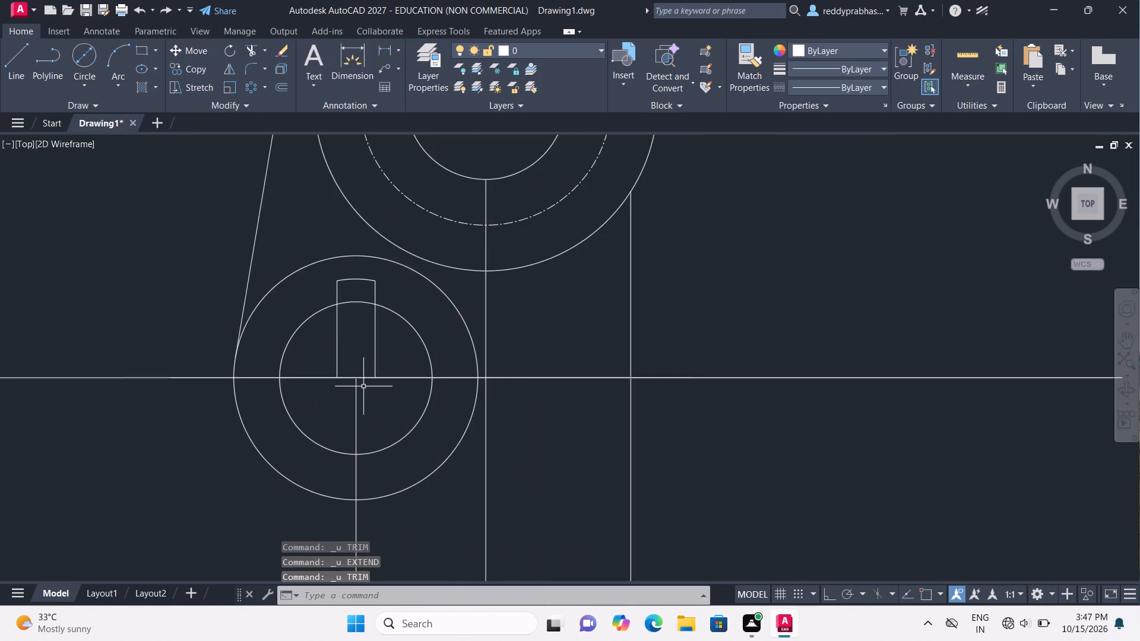
scroll(363, 386, "up", 3)
scroll(363, 386, "down", 2)
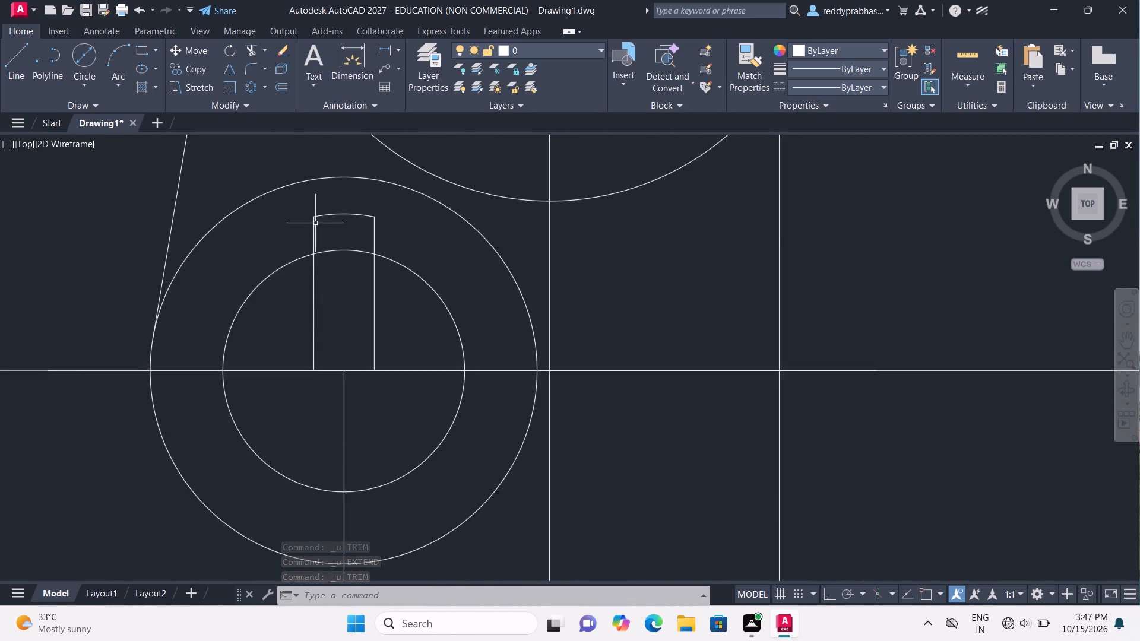
type("ex")
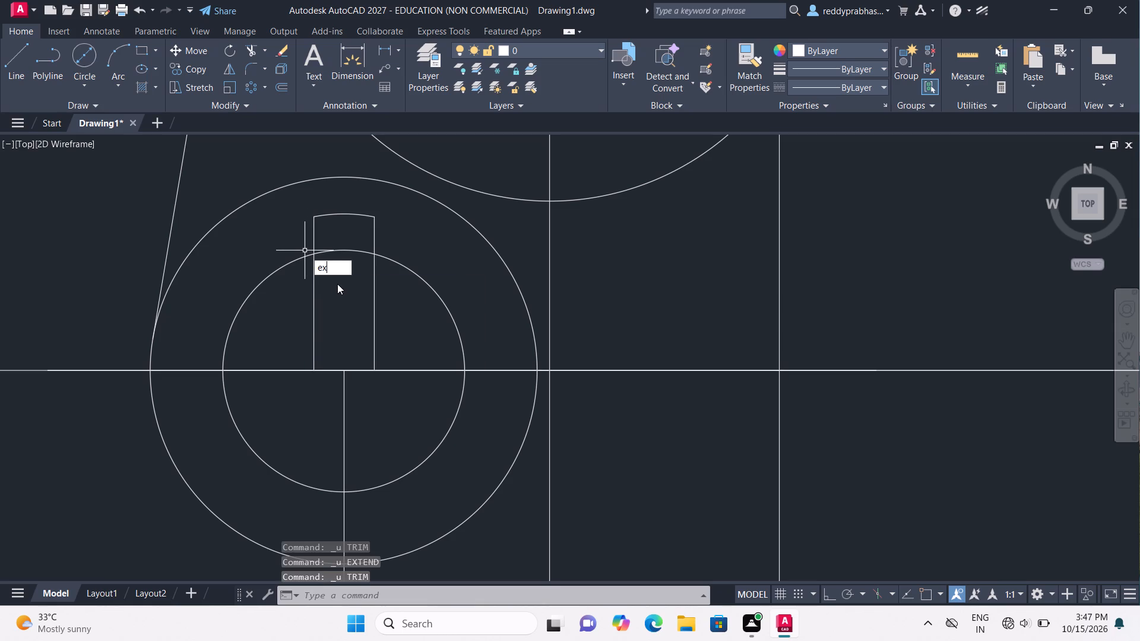
left_click(339, 280)
left_click(314, 243)
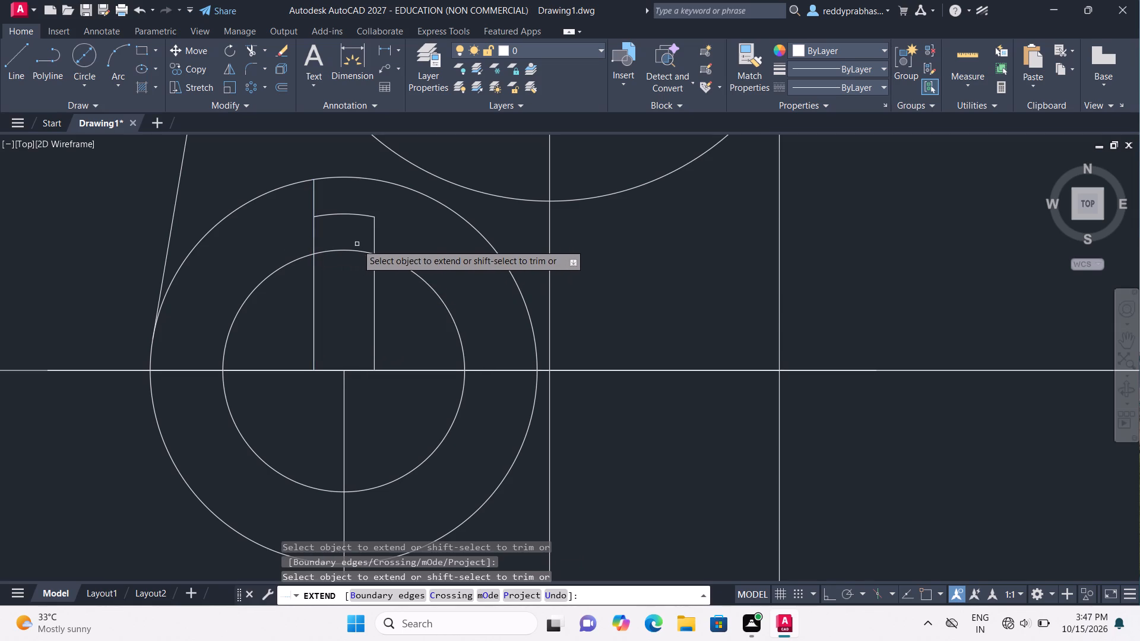
left_click(375, 243)
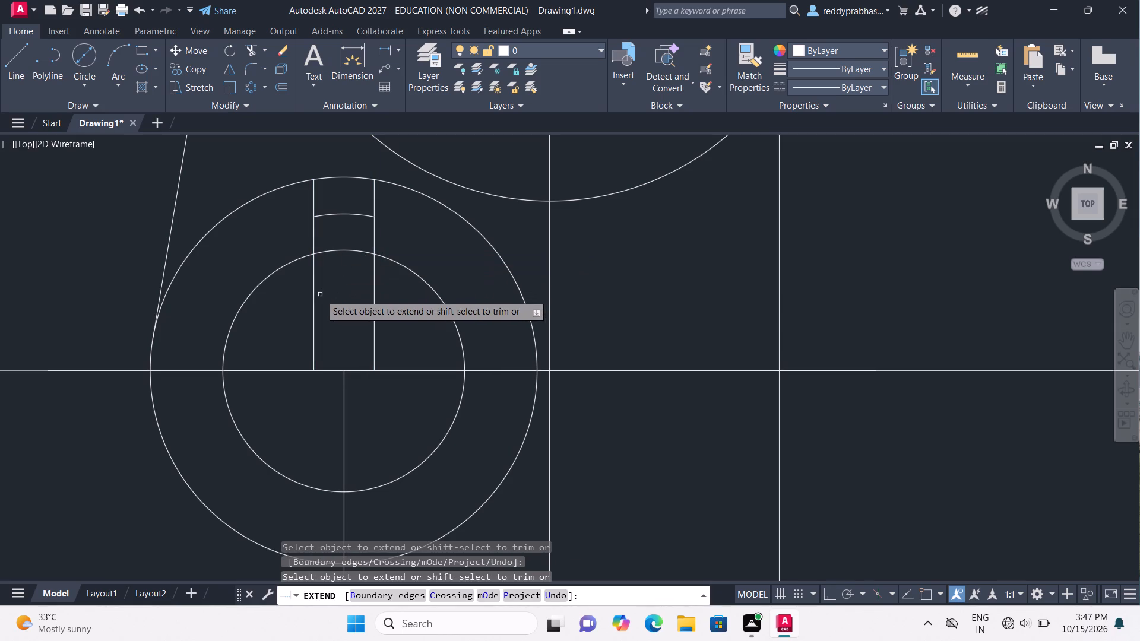
left_click(315, 300)
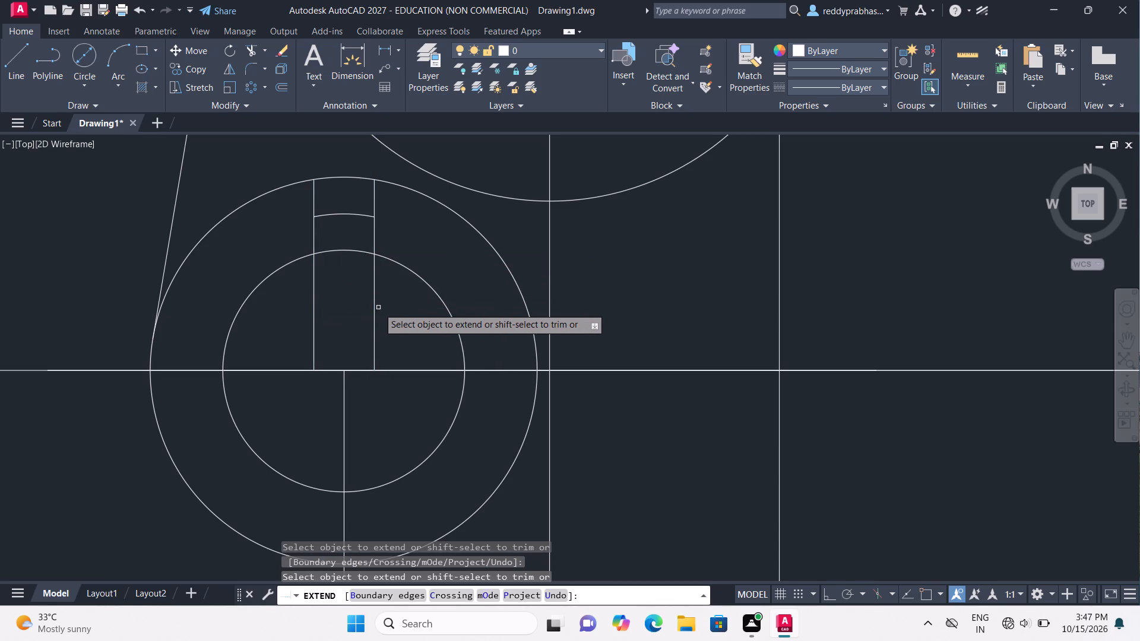
left_click(374, 316)
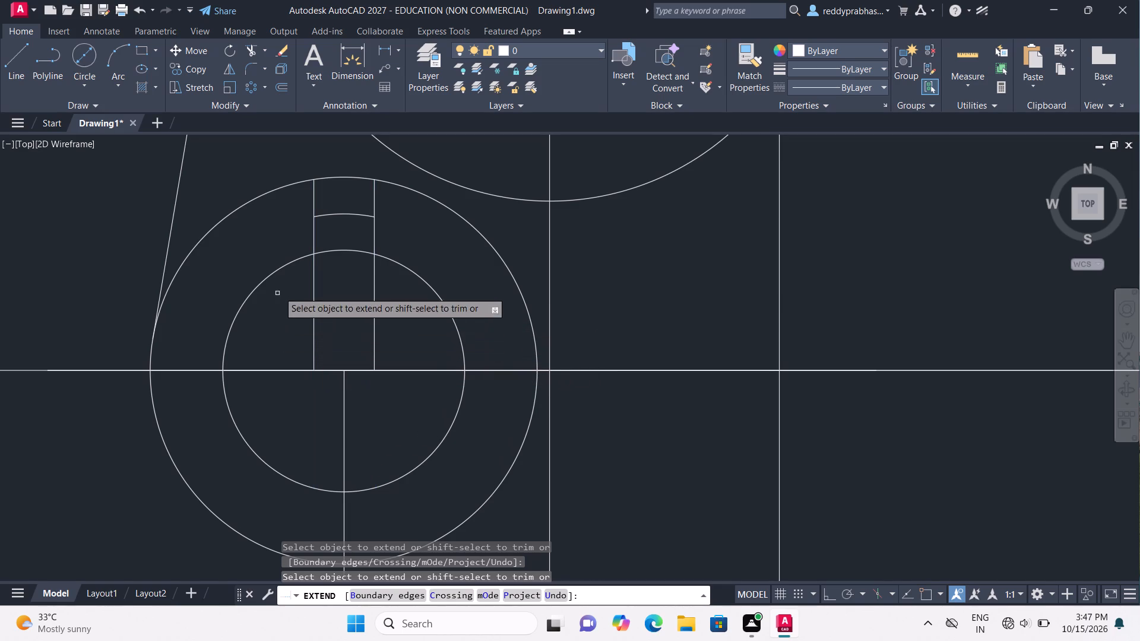
key("Escape")
Trim the notch's two side lines above its top arc and inside the inner circle.
type("tr")
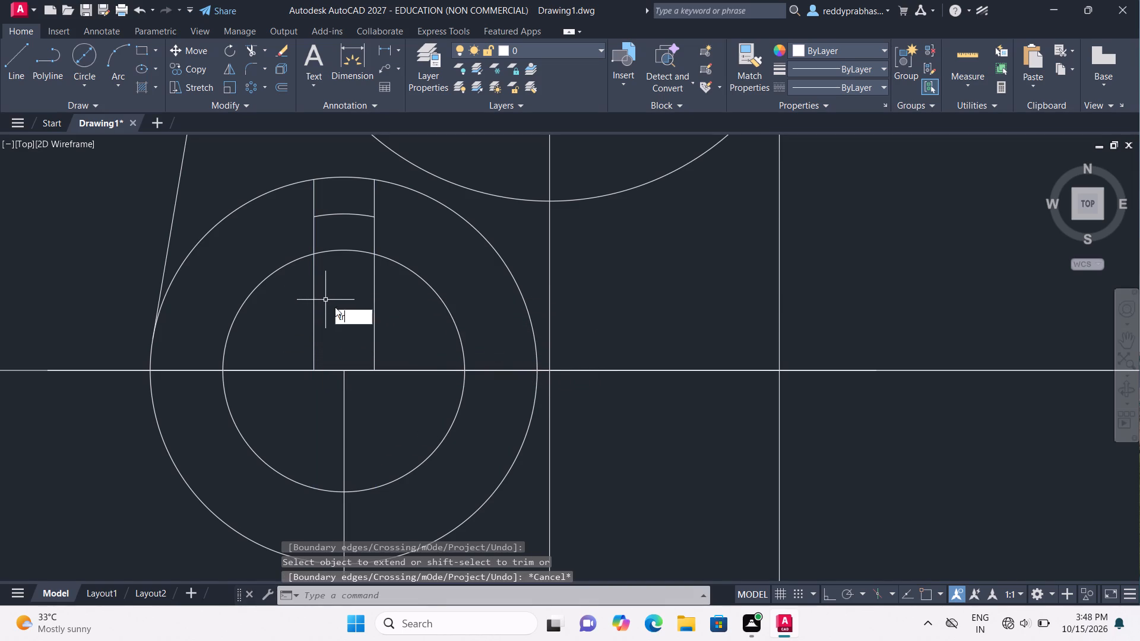
left_click(385, 330)
left_click_drag(403, 202, 397, 199)
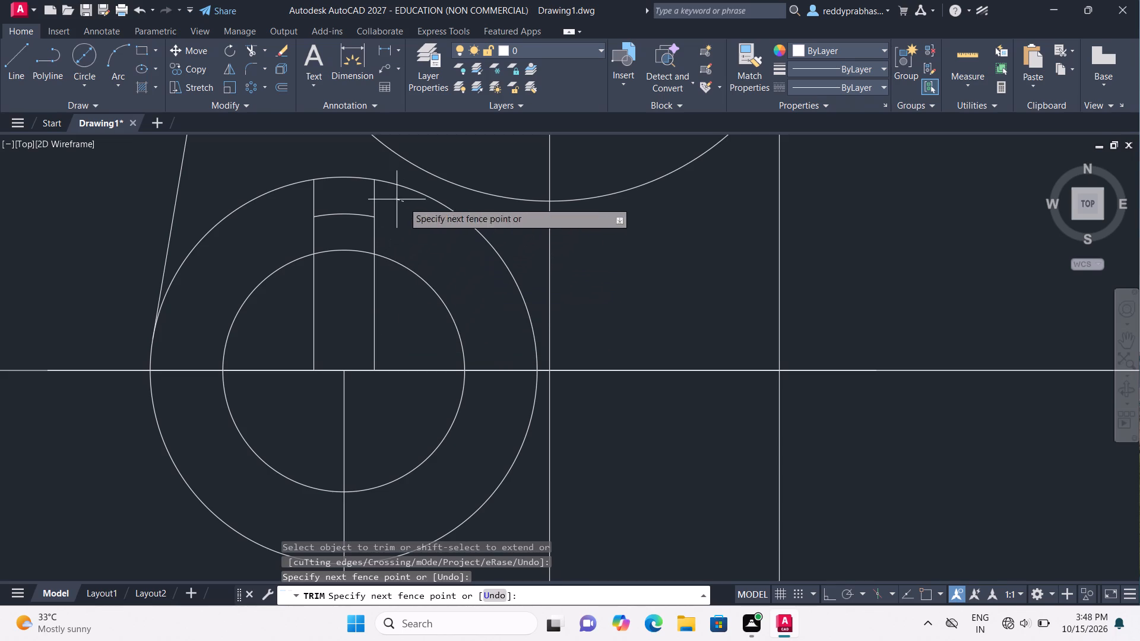
left_click_drag(397, 199, 294, 205)
left_click(294, 205)
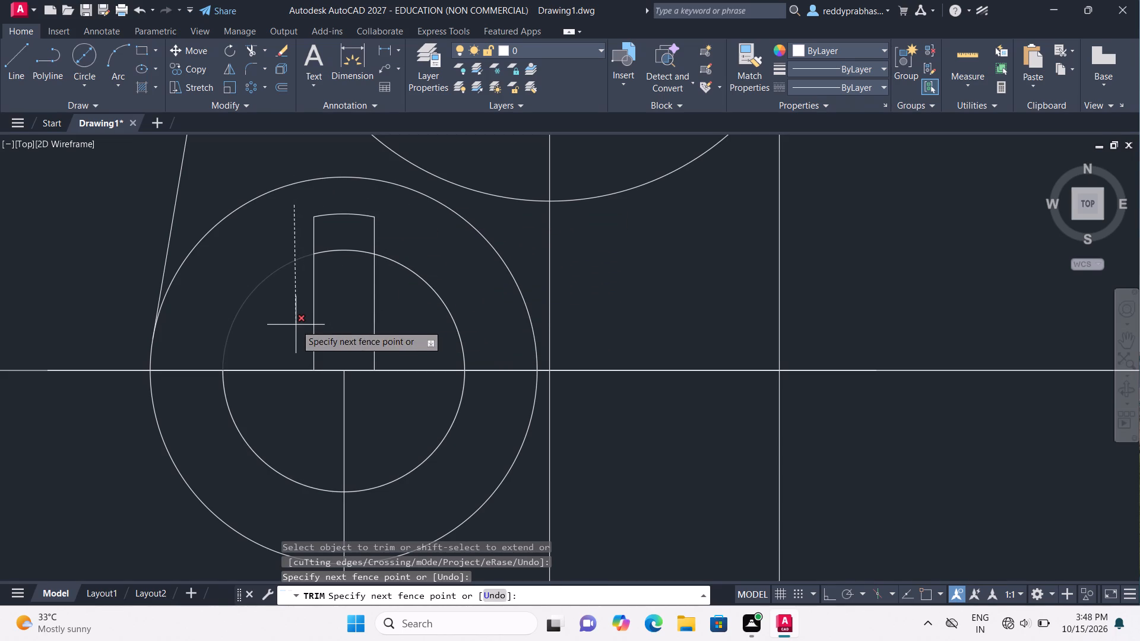
key("Escape")
type("tr")
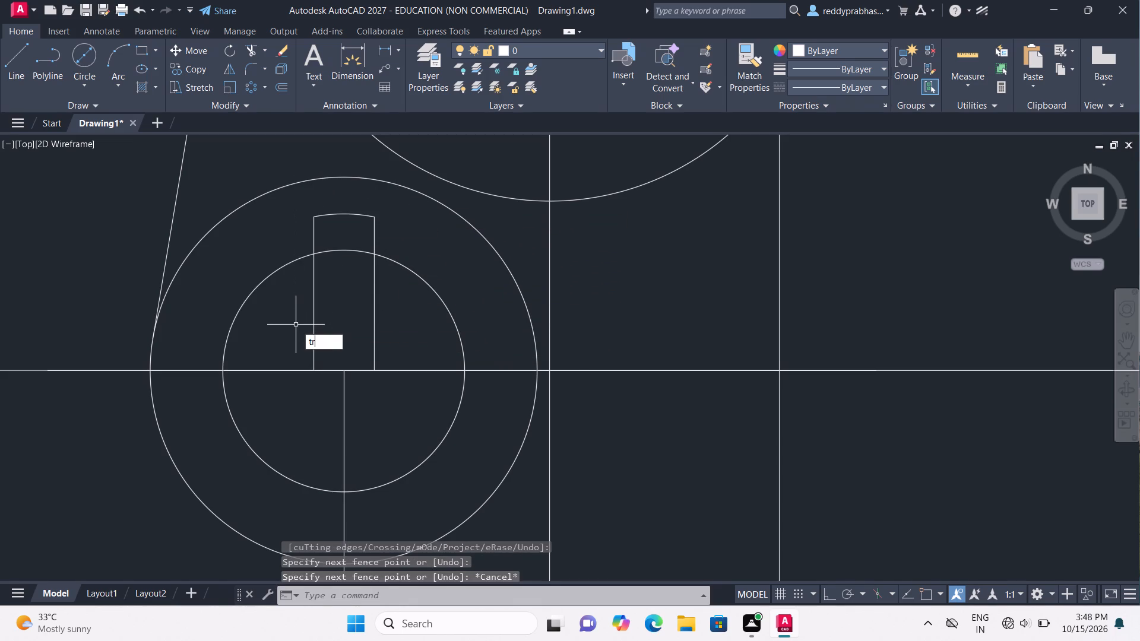
left_click(336, 354)
left_click_drag(287, 338, 368, 342)
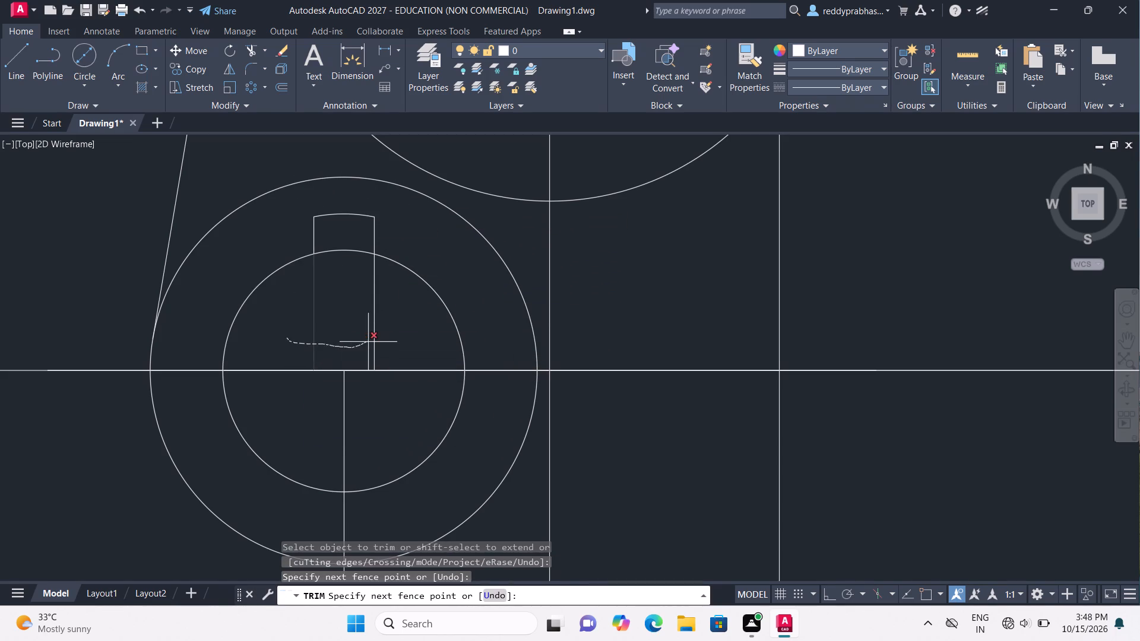
left_click_drag(368, 342, 391, 337)
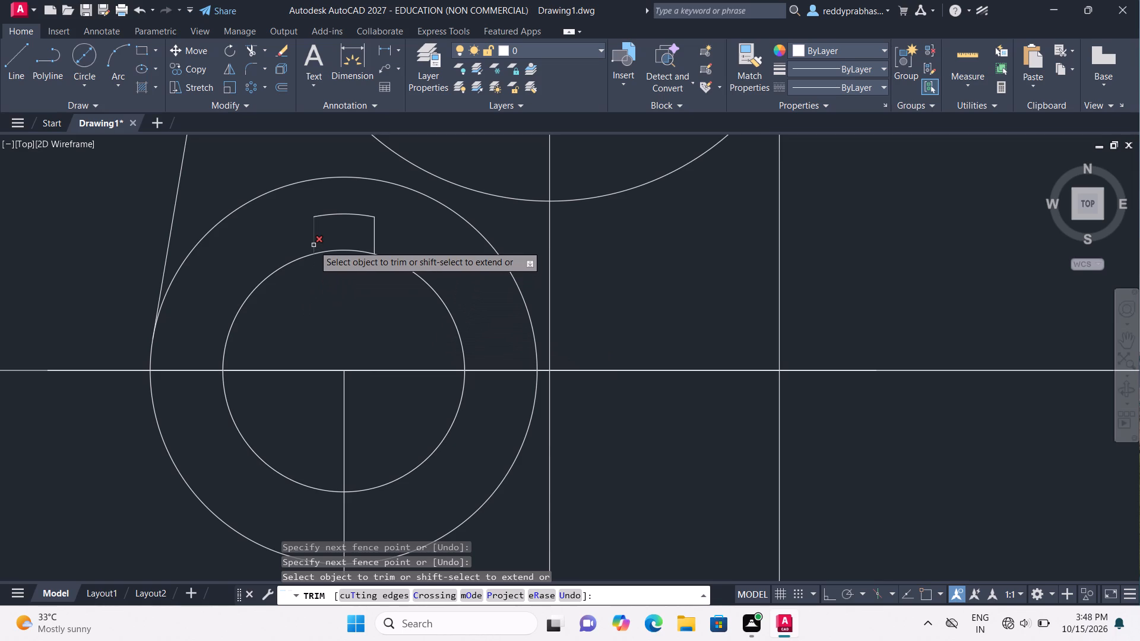
key("Escape")
Create a 5-item, 360° polar array of the notch's arc and two side lines about the lower-left circle's centre.
left_click(313, 245)
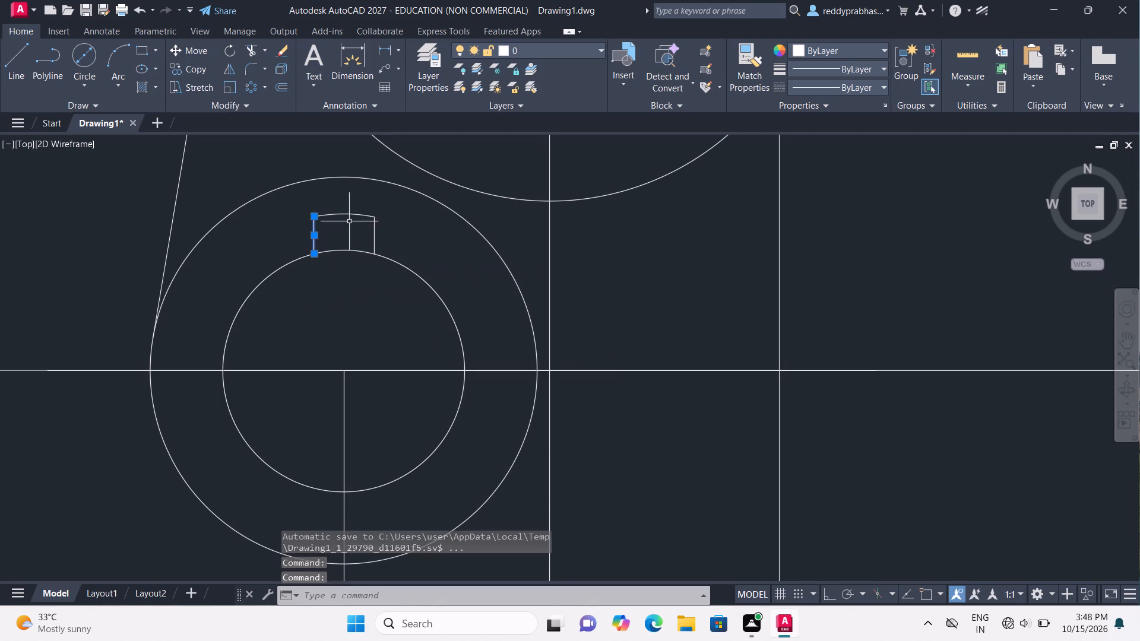
left_click(360, 214)
left_click(375, 235)
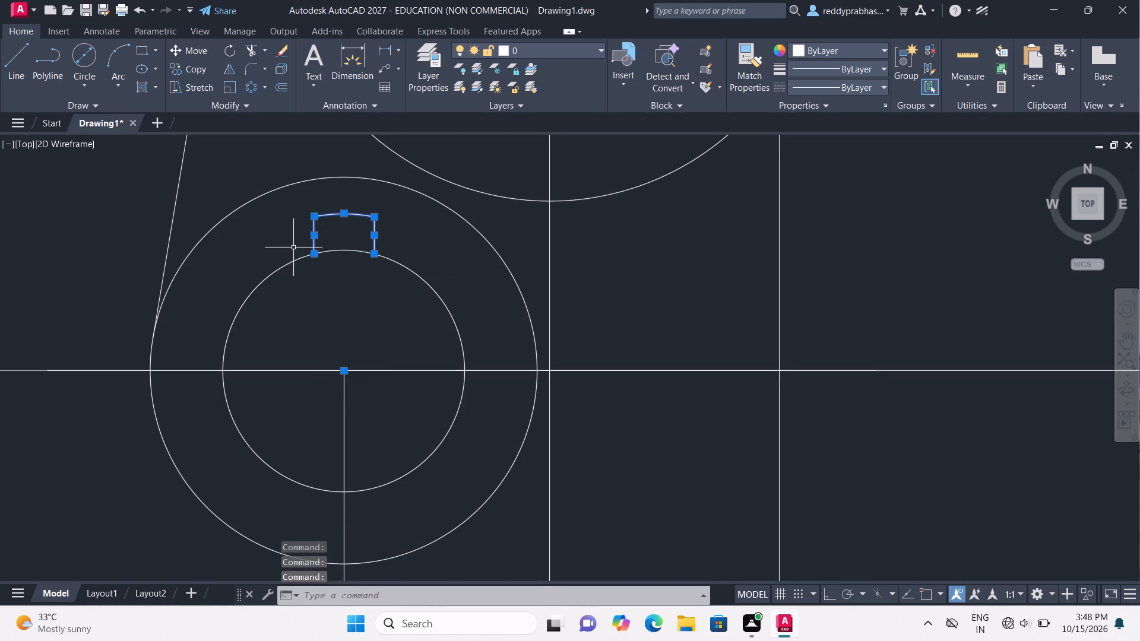
left_click(265, 83)
left_click(259, 164)
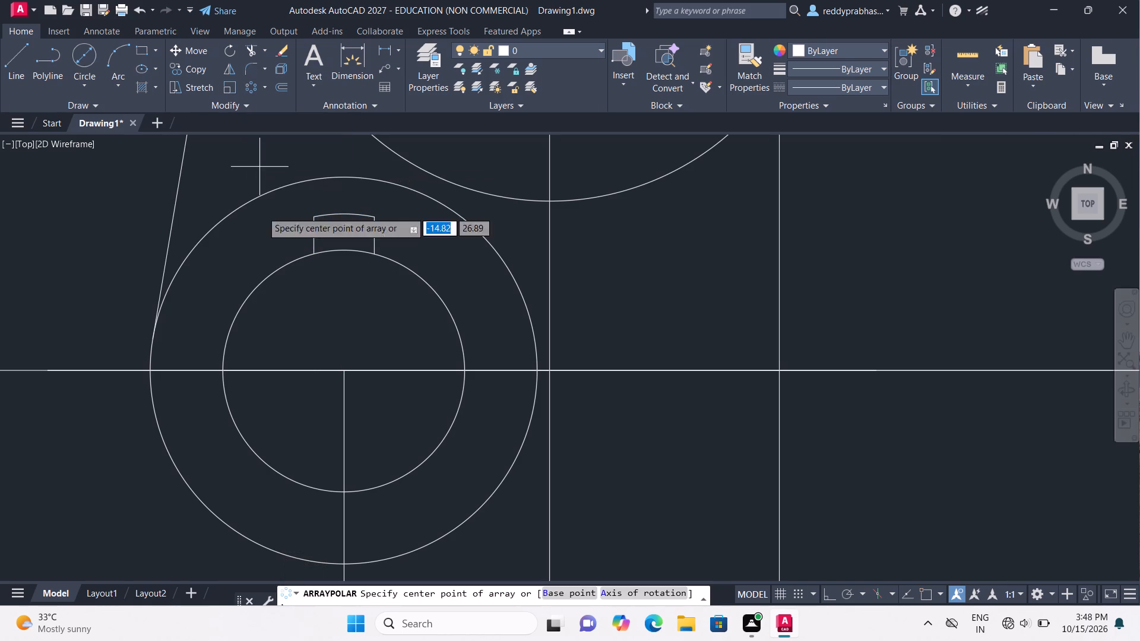
left_click(343, 371)
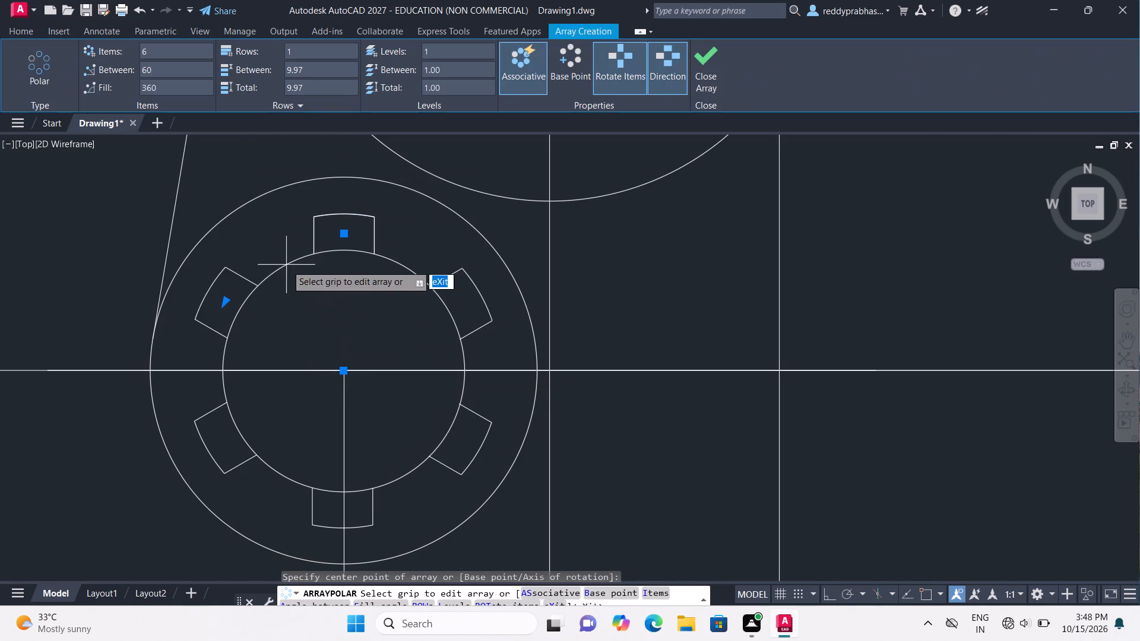
left_click(162, 55)
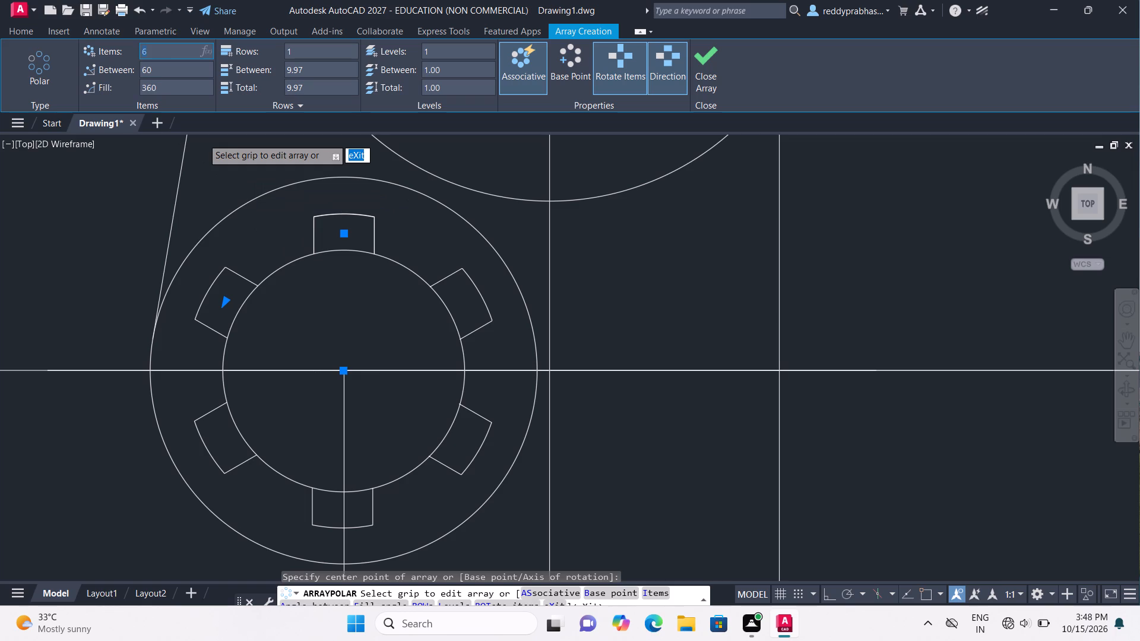
key("BackSpace")
key("5")
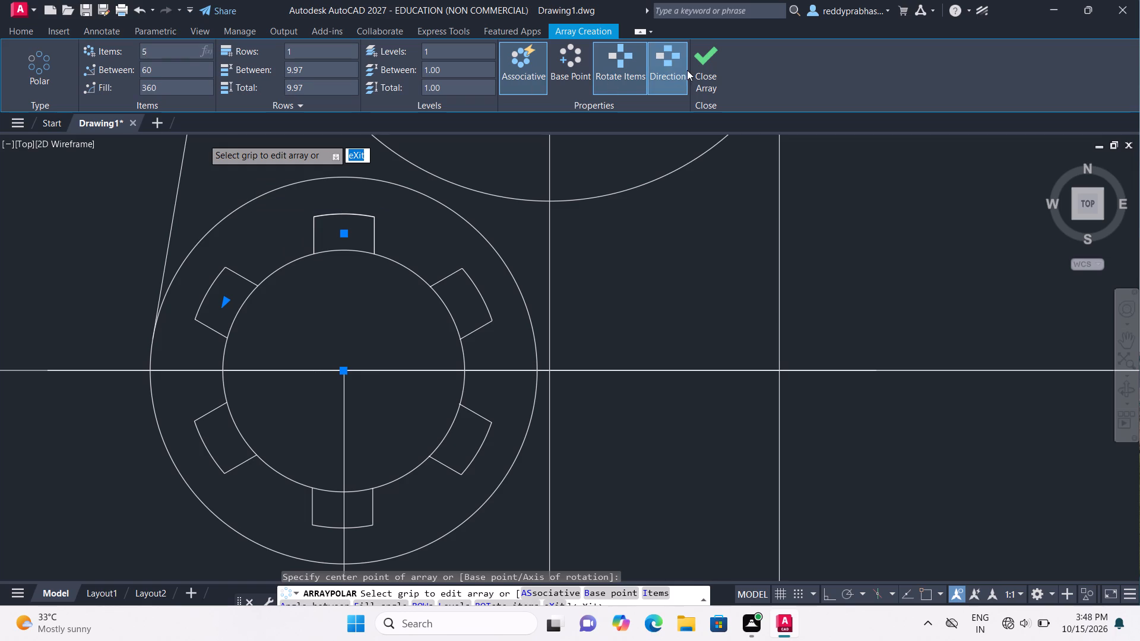
double_click(693, 67)
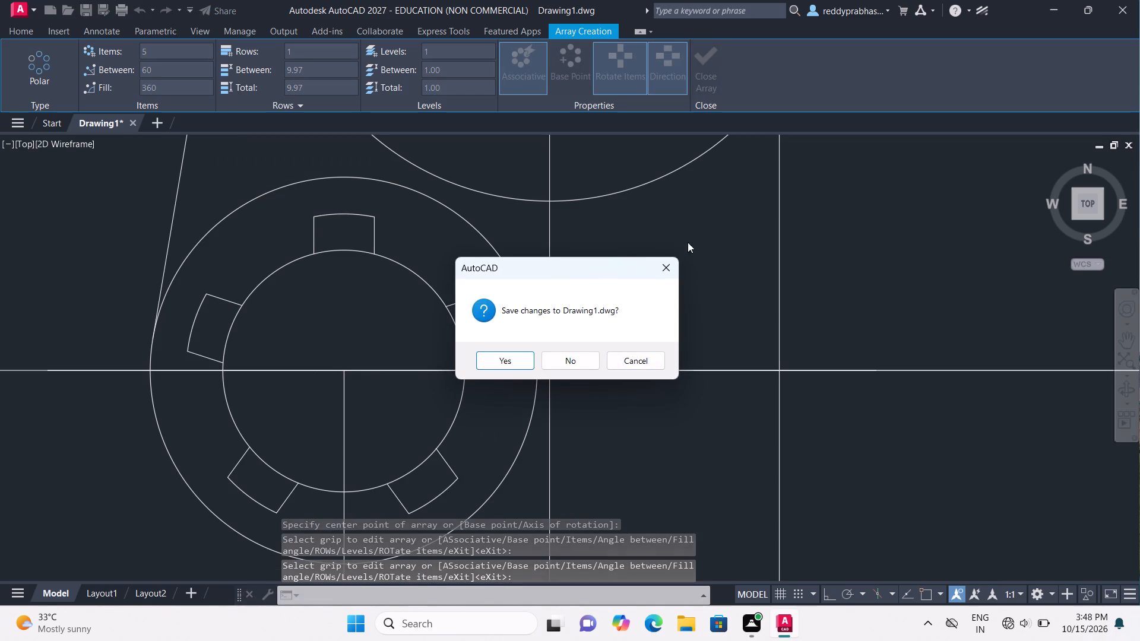
left_click(662, 274)
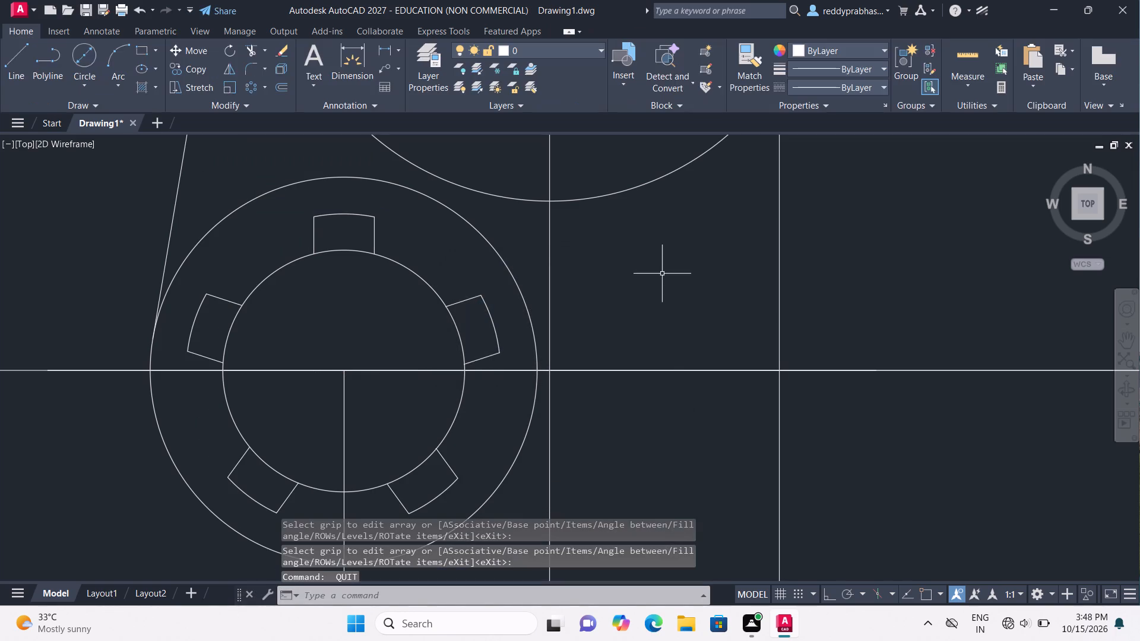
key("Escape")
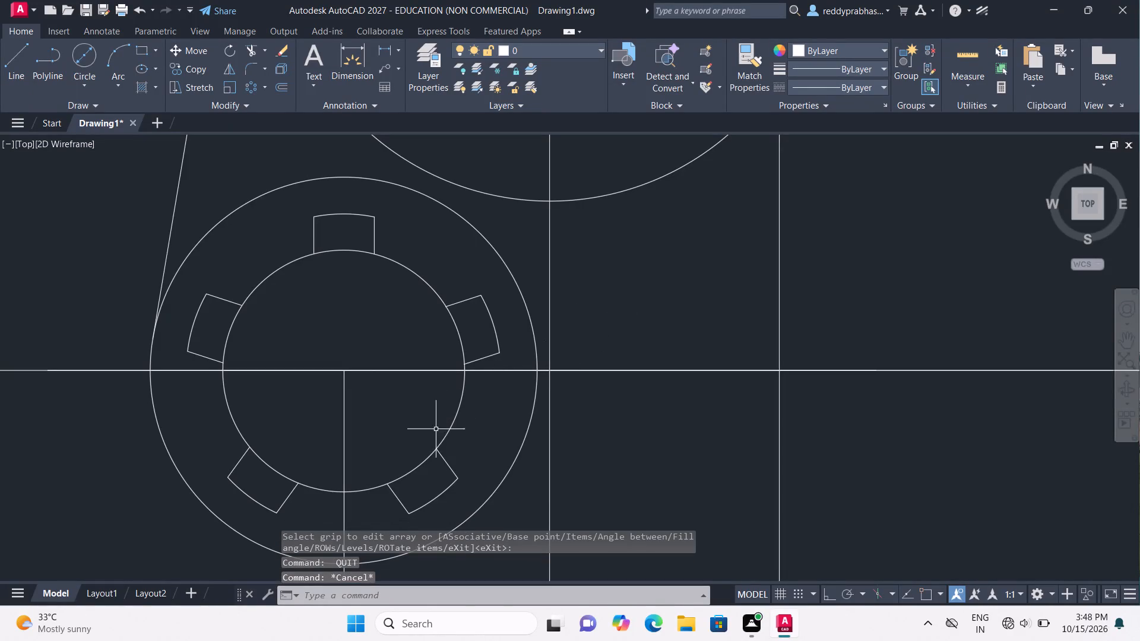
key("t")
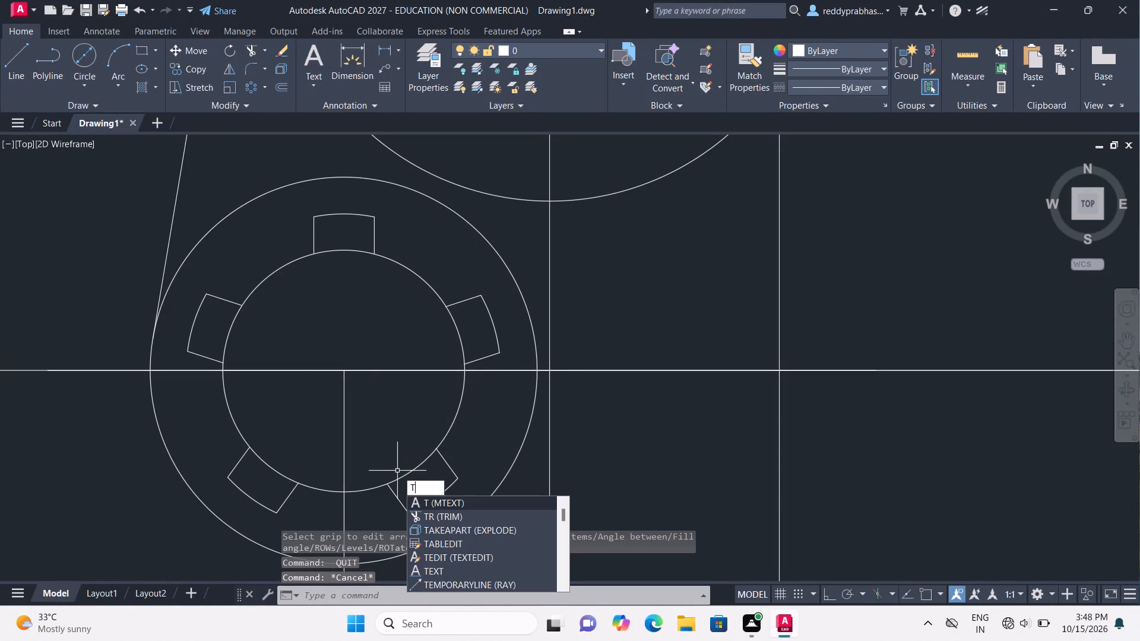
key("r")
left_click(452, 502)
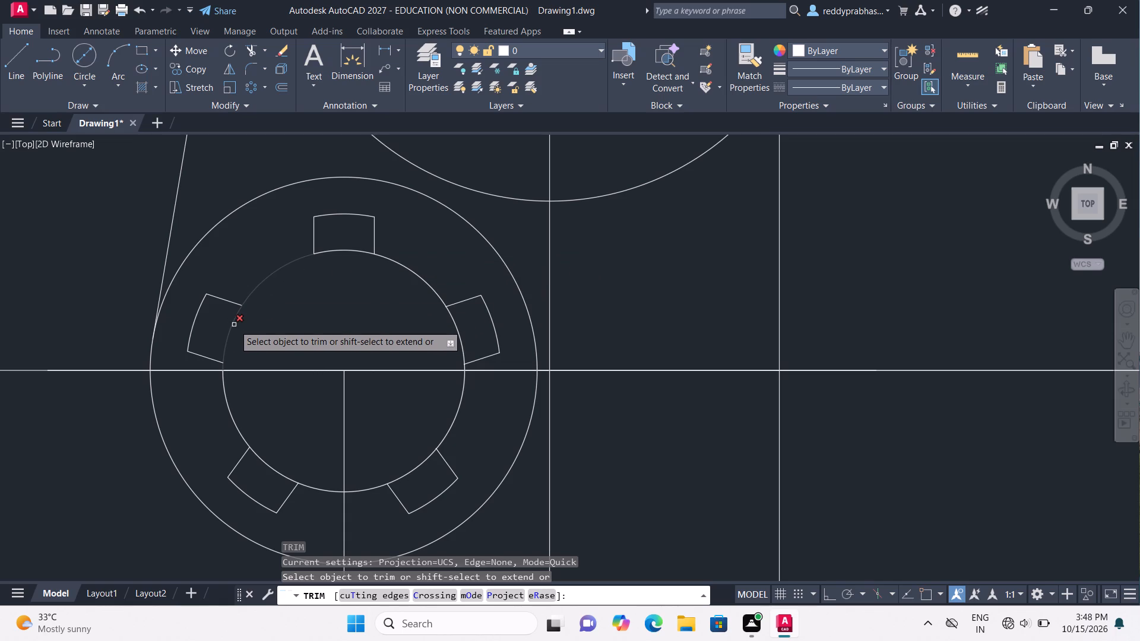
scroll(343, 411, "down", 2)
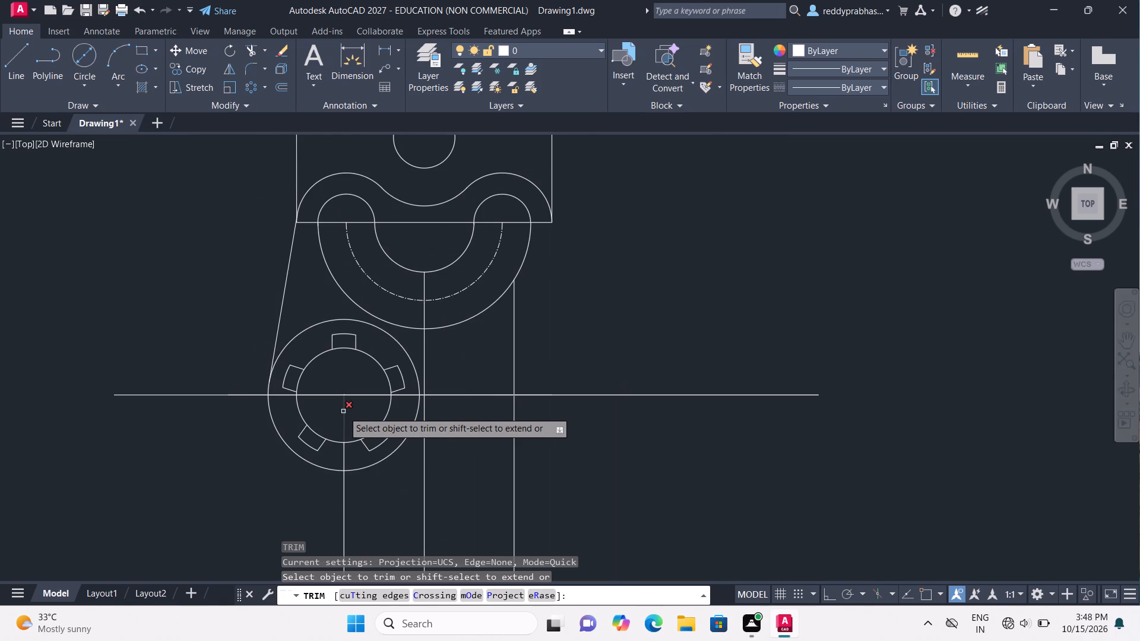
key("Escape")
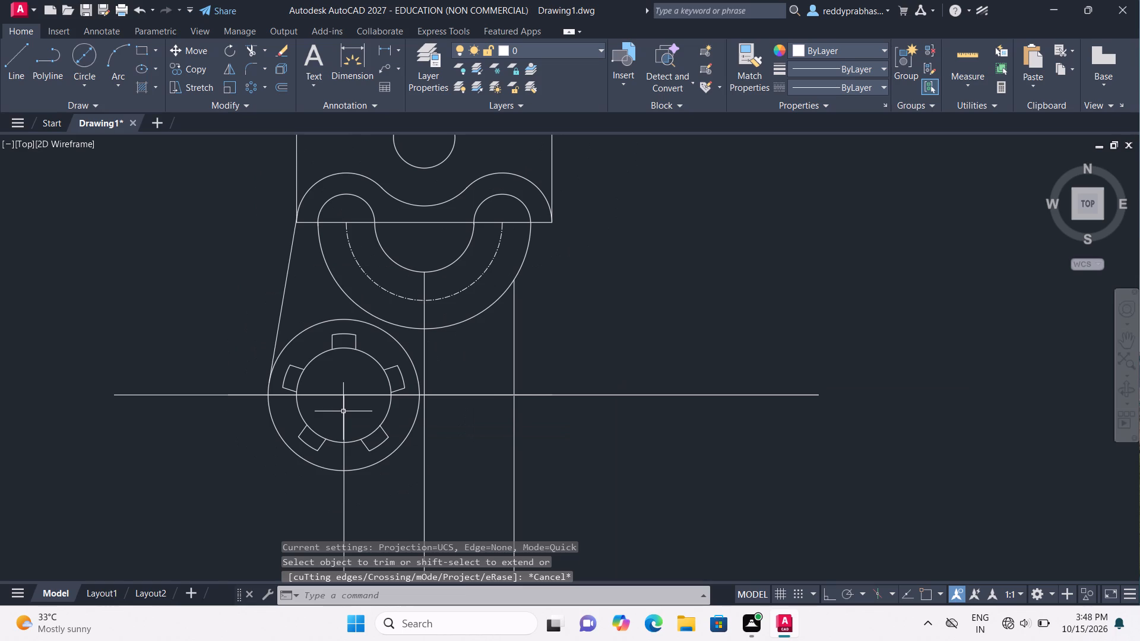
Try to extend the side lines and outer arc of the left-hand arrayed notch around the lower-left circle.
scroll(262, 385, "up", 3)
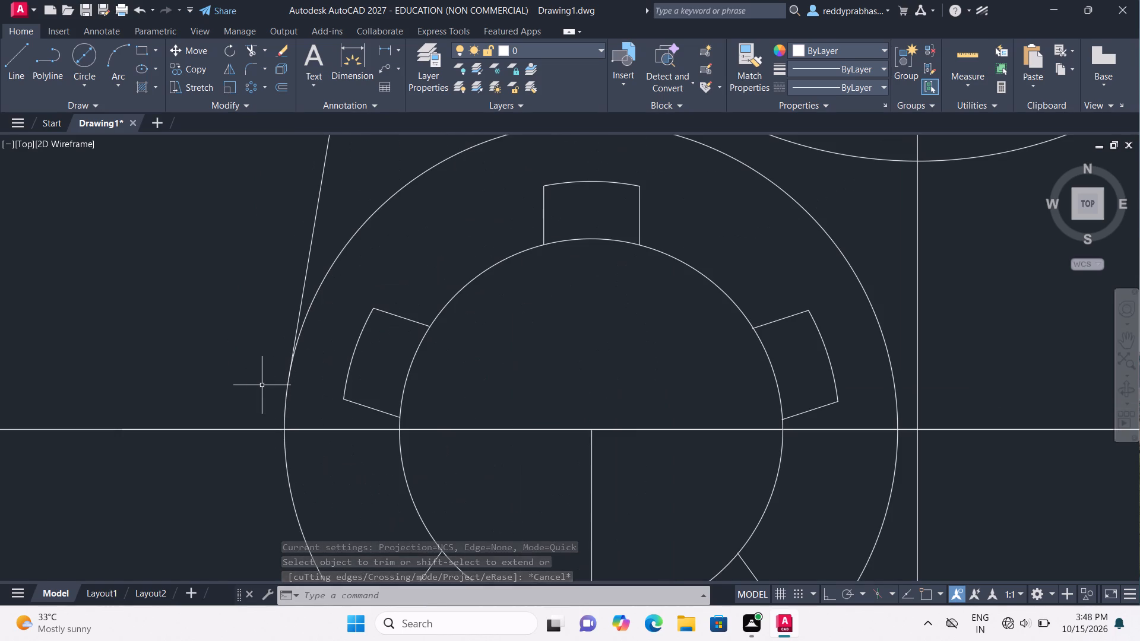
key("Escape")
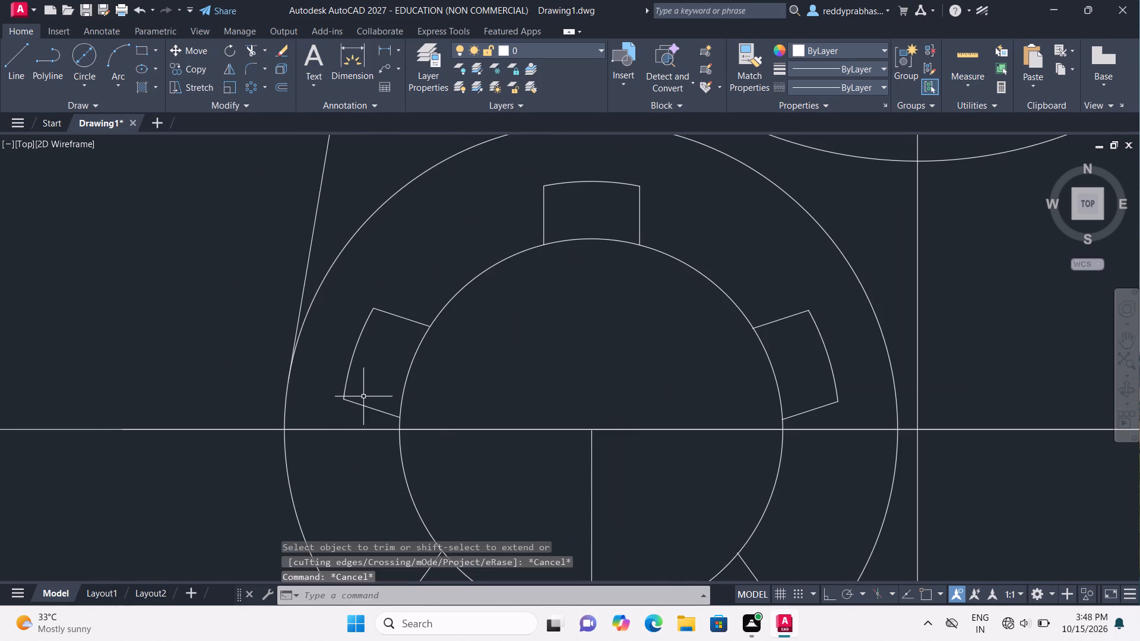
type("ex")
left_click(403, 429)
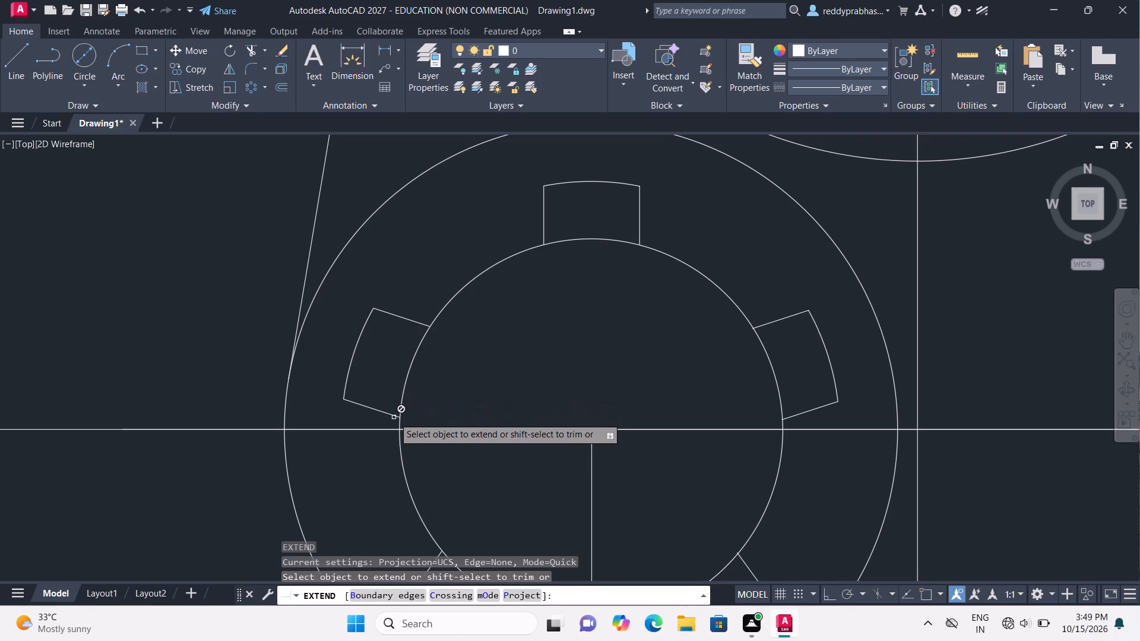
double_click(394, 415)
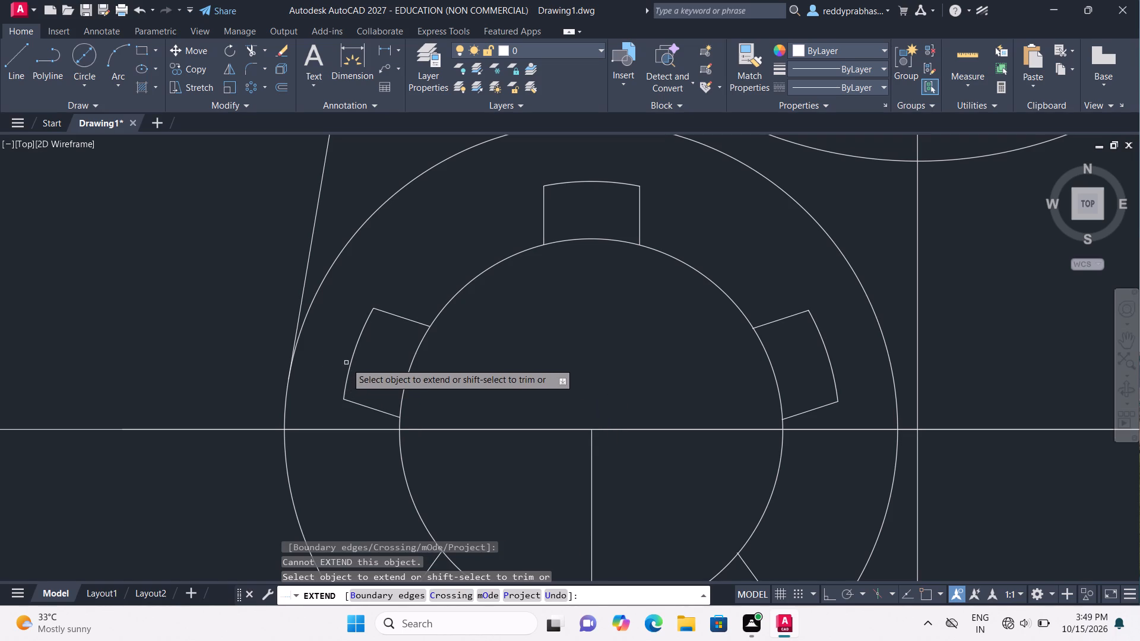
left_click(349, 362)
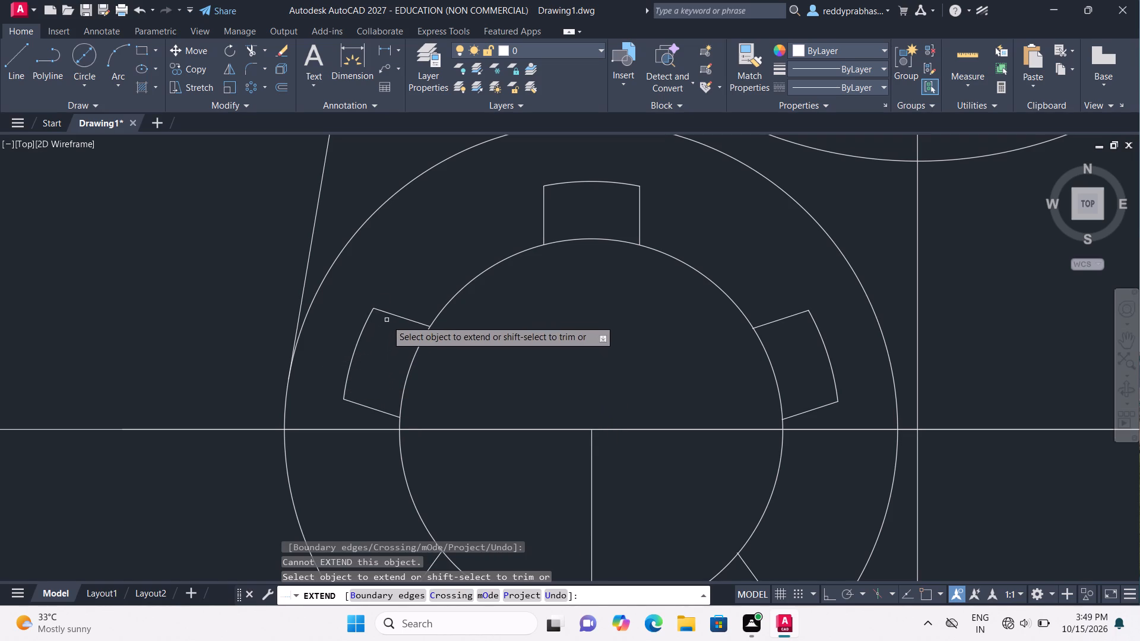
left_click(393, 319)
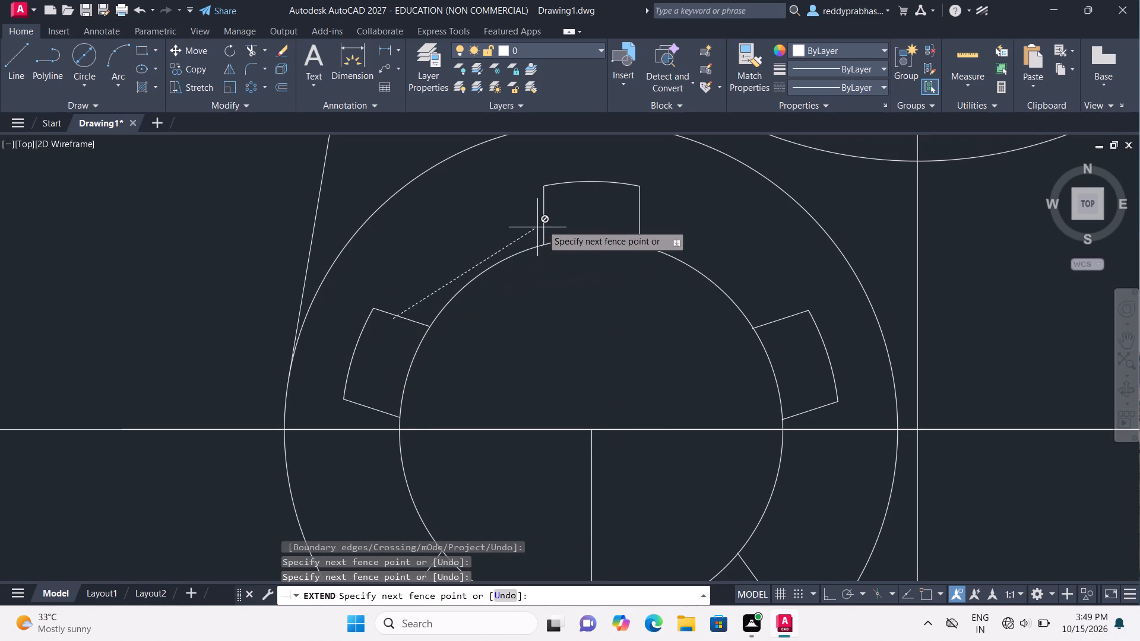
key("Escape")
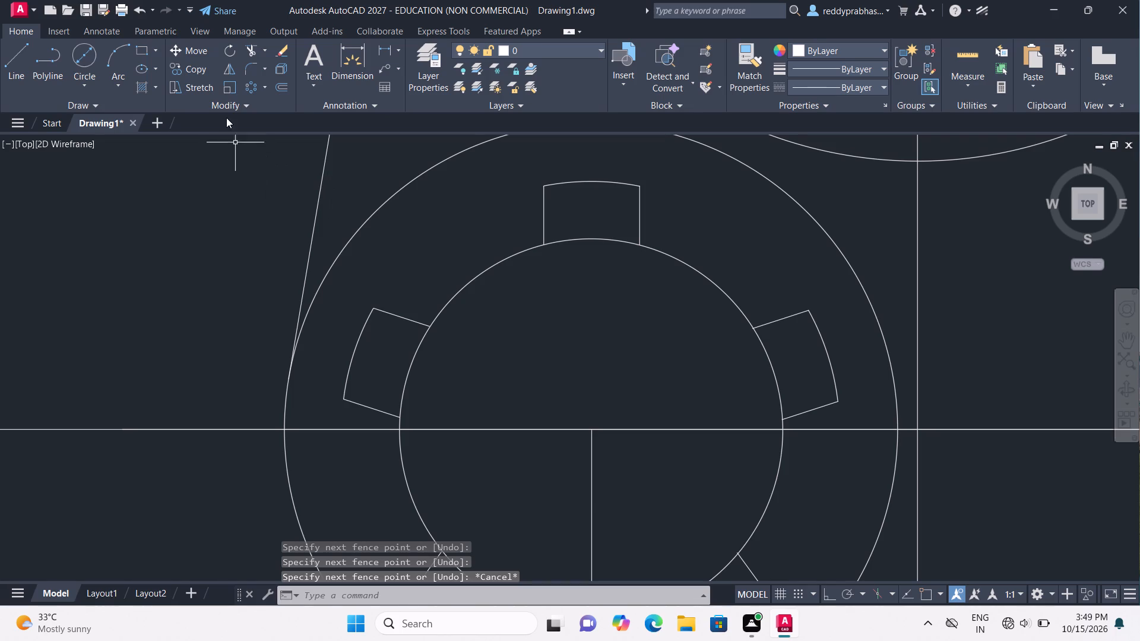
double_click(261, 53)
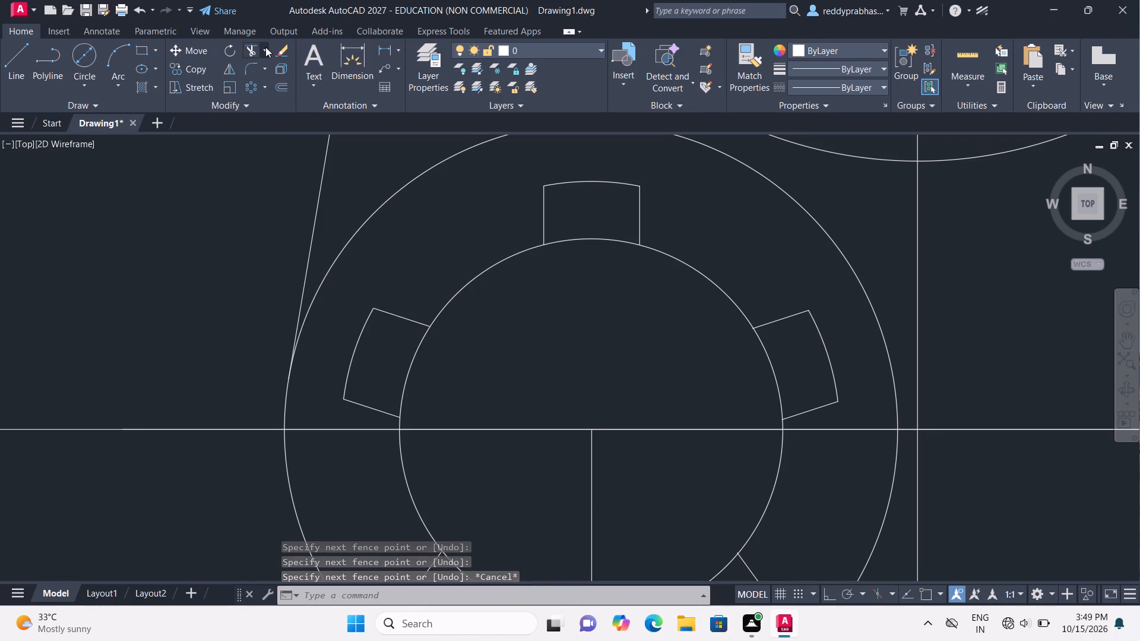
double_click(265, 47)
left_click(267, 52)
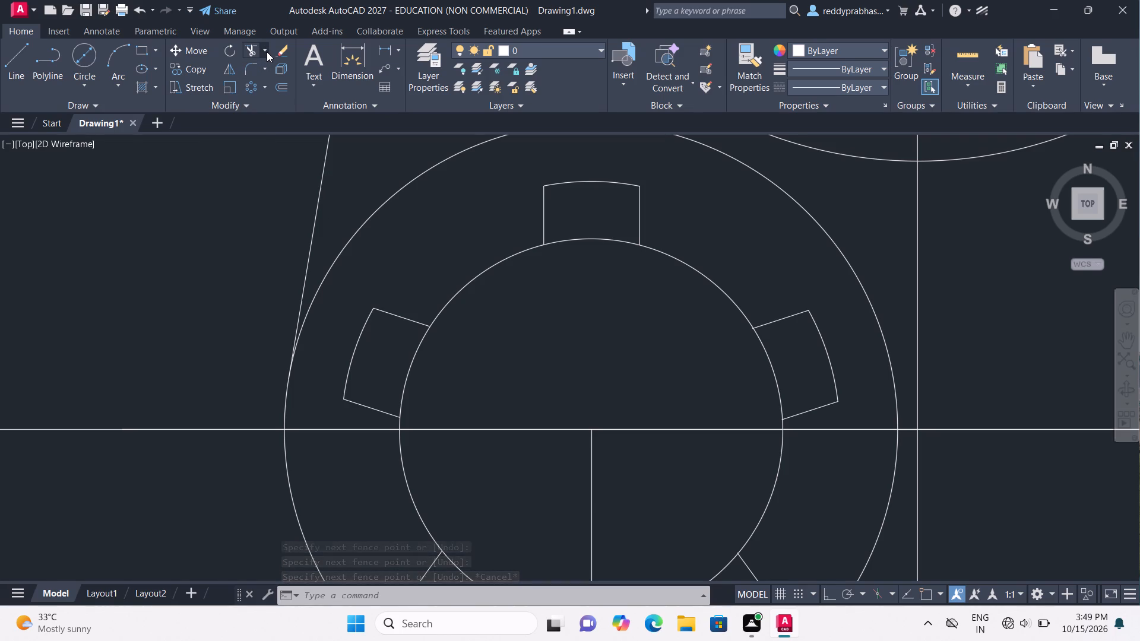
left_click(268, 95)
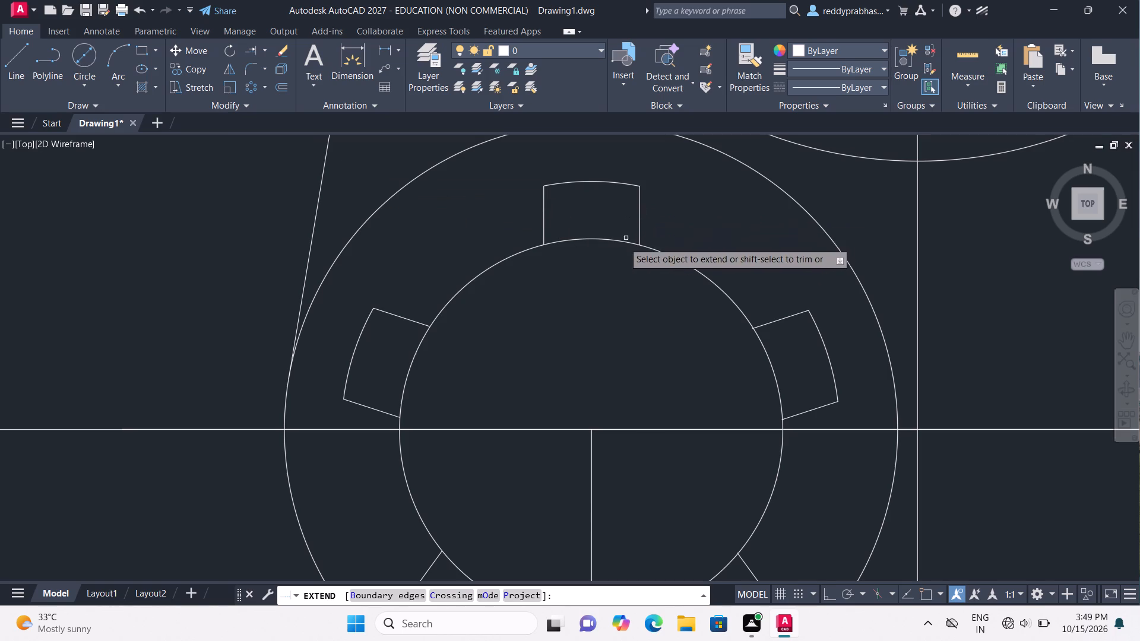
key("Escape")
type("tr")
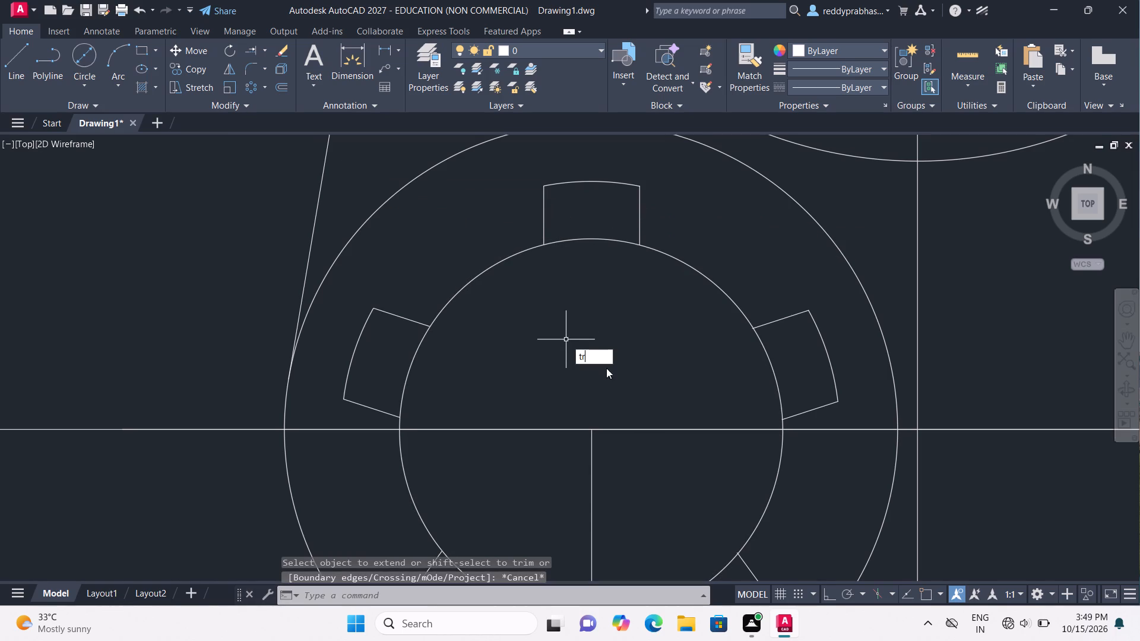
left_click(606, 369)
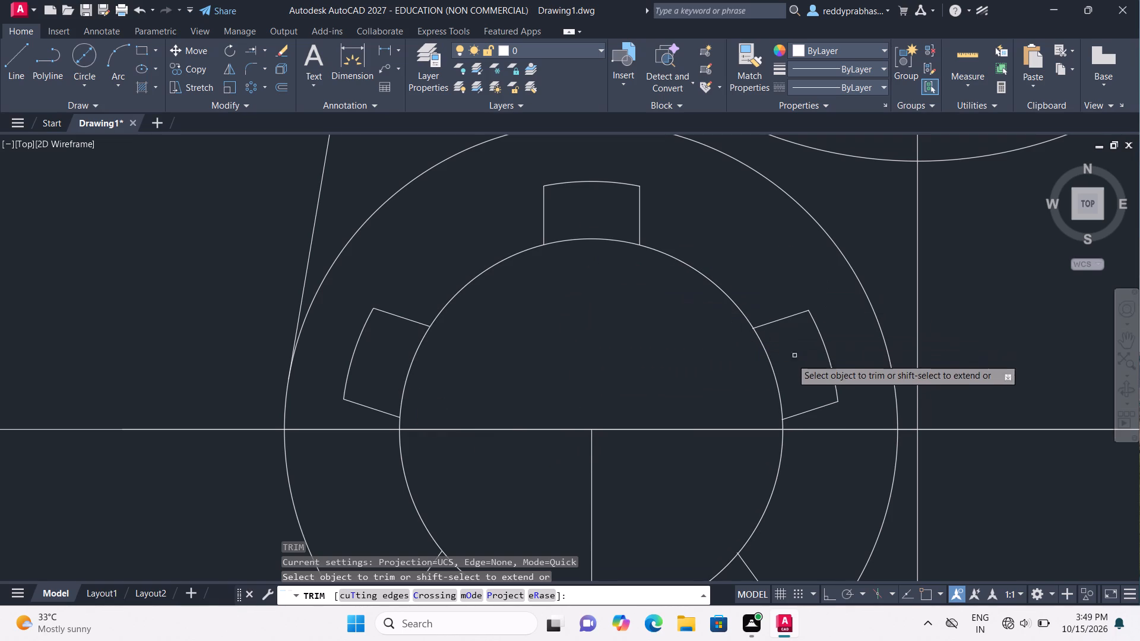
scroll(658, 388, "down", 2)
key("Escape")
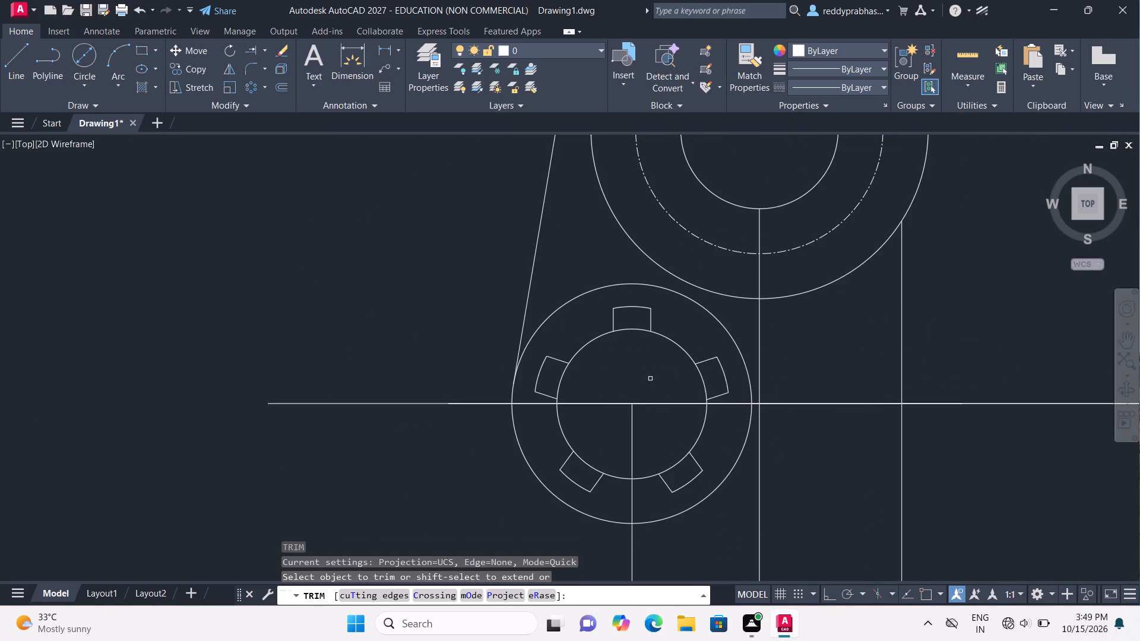
Undo the notch's polar array, the trims of its side lines and their extension to the outer circle.
key("ctrl+z")
key("ctrl+z")
key("ctrl+z")
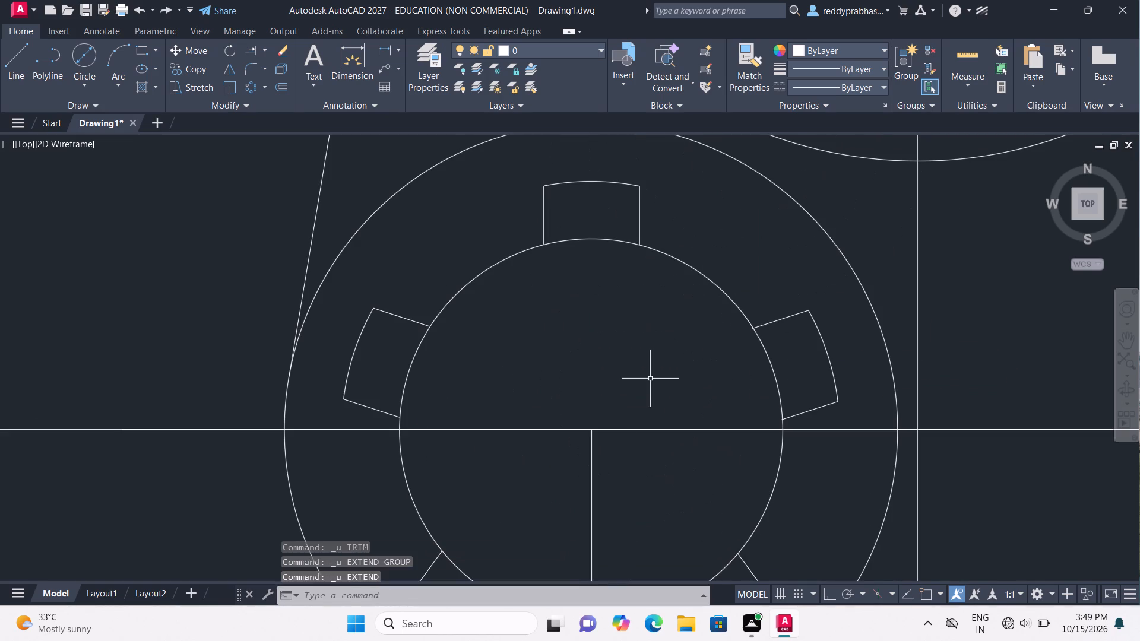
key("ctrl+z")
key("ctrl+z")
key("ctrl+z")
key("ctrl+z")
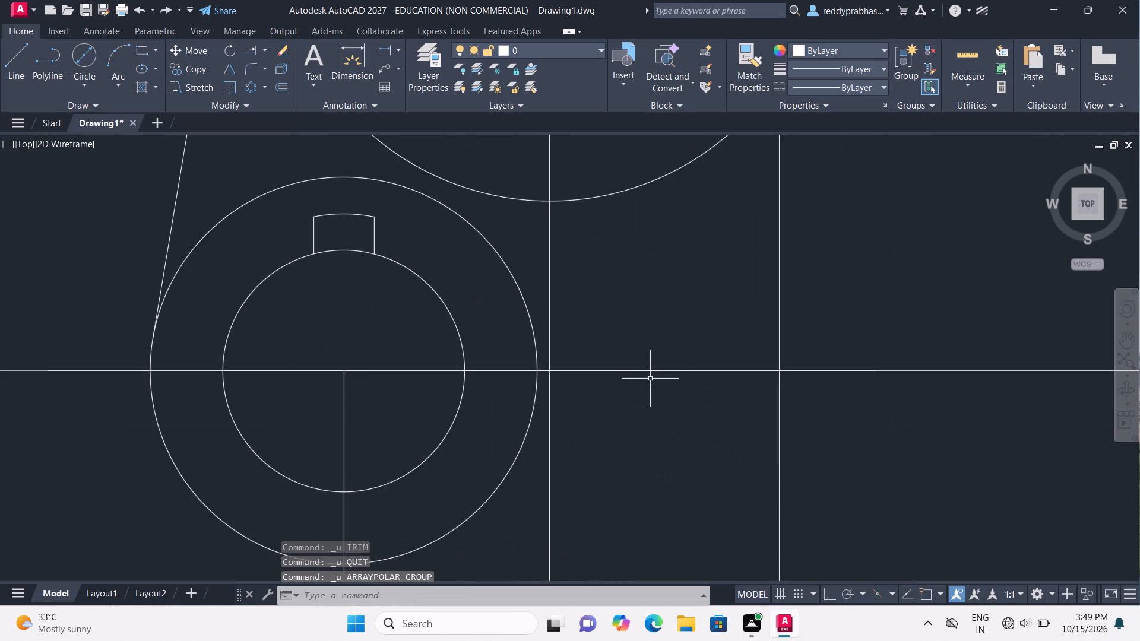
key("ctrl+z")
key("ctrl+z")
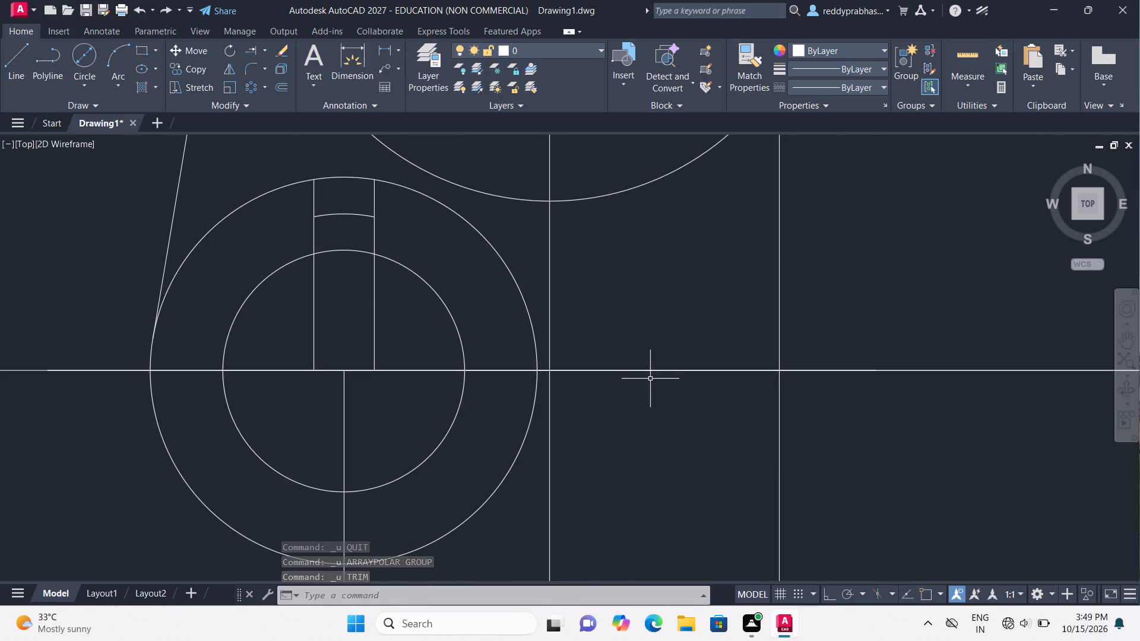
key("ctrl+z")
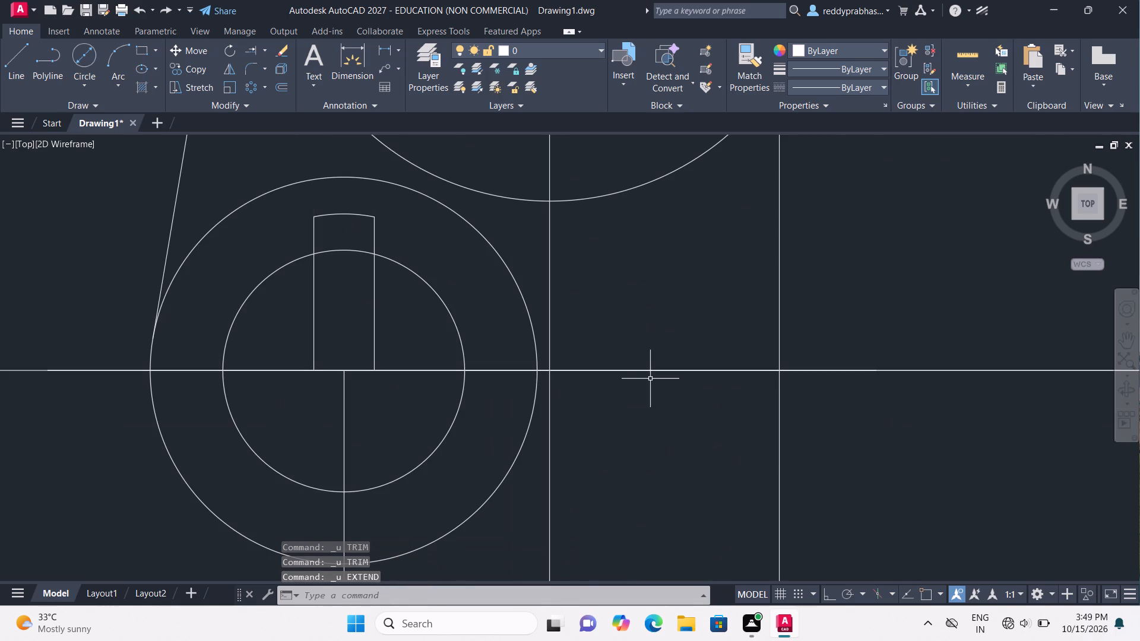
Check the properties of the lower-left inner circle.
scroll(625, 389, "down", 2)
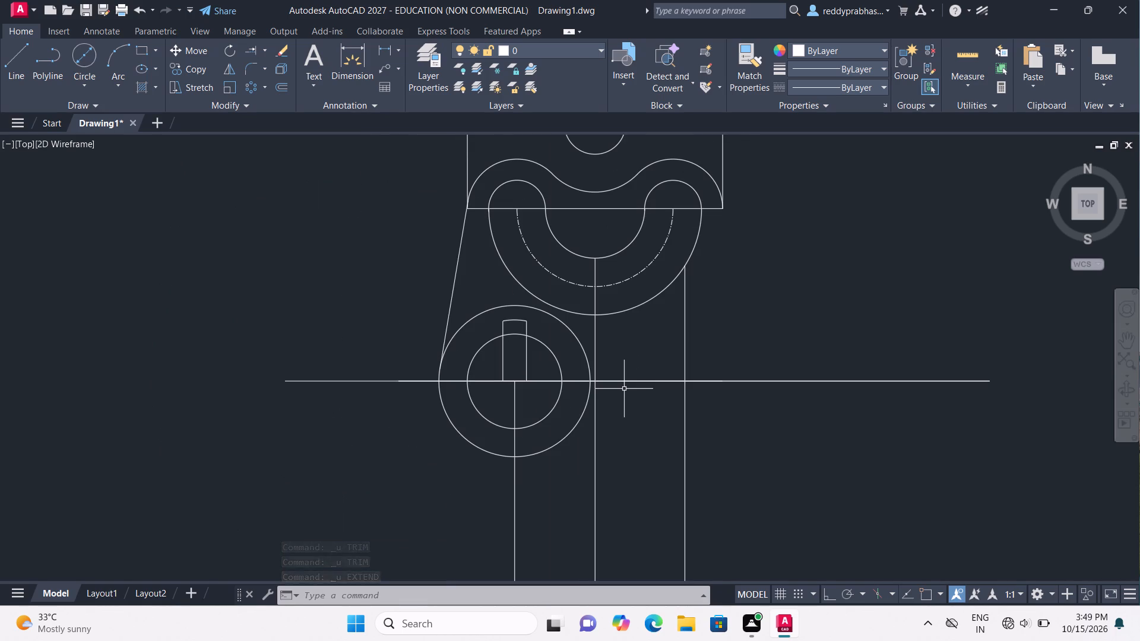
scroll(624, 389, "up", 2)
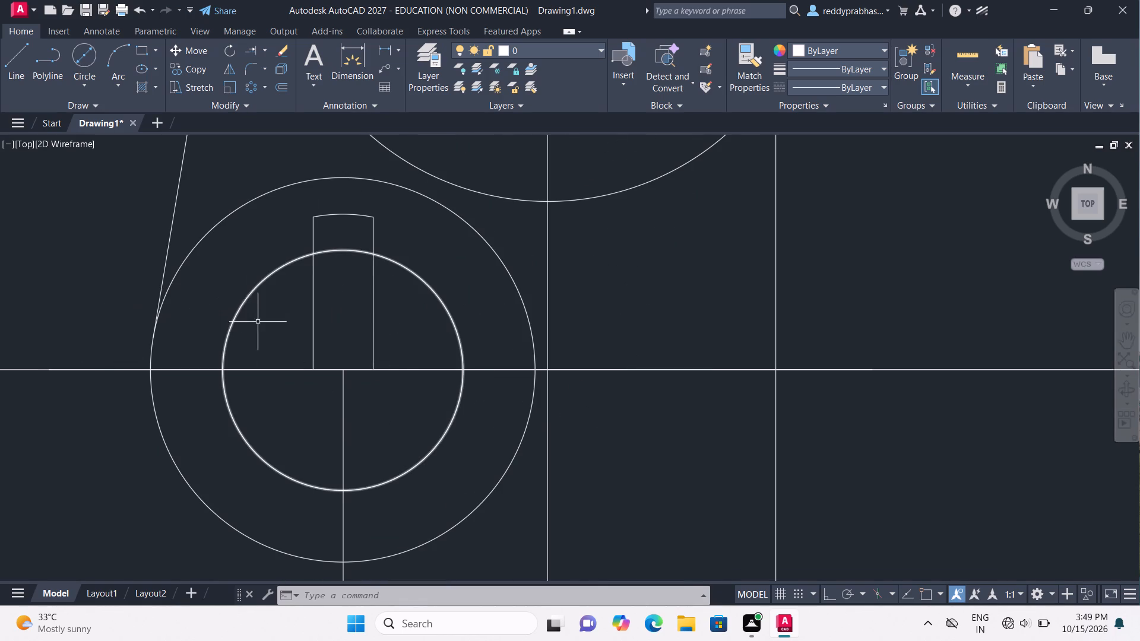
double_click(446, 306)
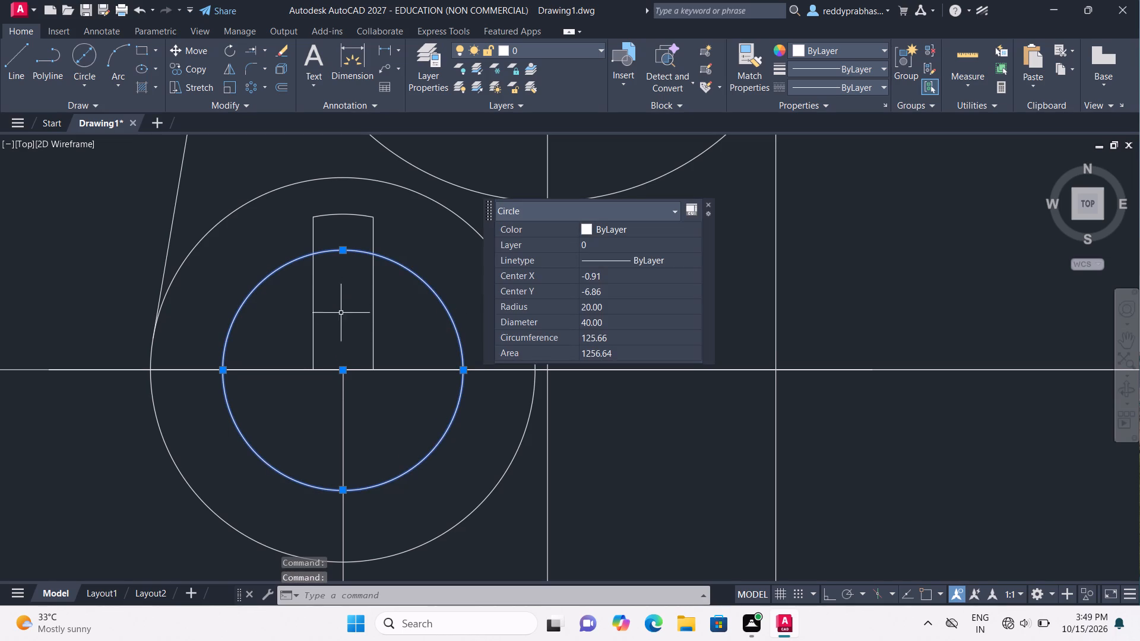
key("Escape")
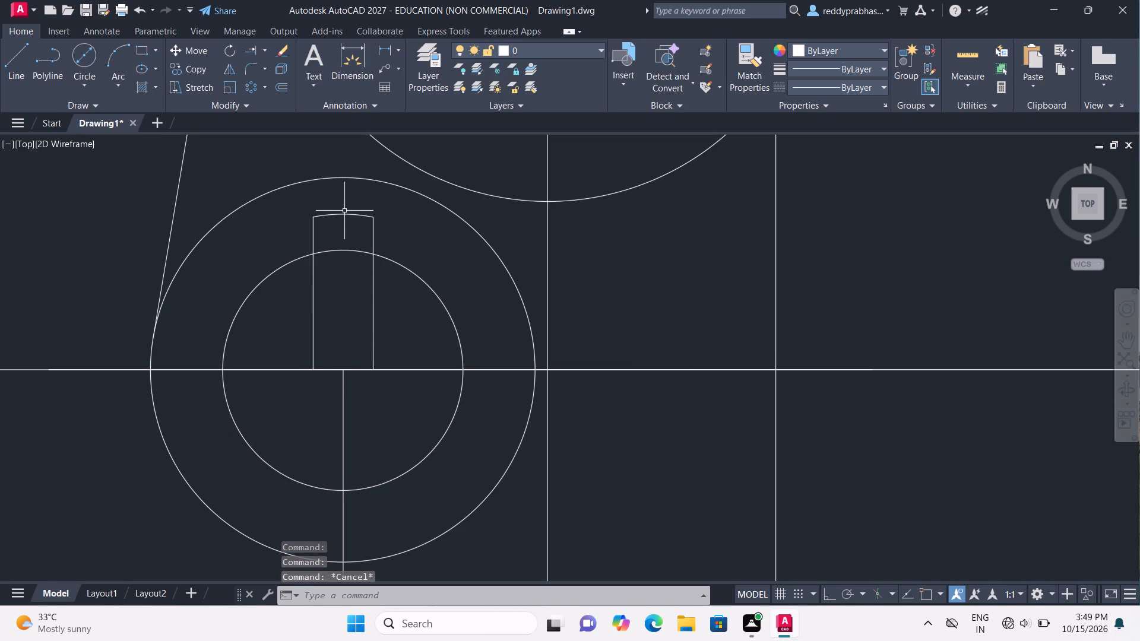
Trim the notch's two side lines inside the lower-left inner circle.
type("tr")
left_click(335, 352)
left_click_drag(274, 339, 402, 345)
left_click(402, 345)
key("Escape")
Extend the notch's two side lines up to the outer circle and down to the horizontal centreline.
type("ex")
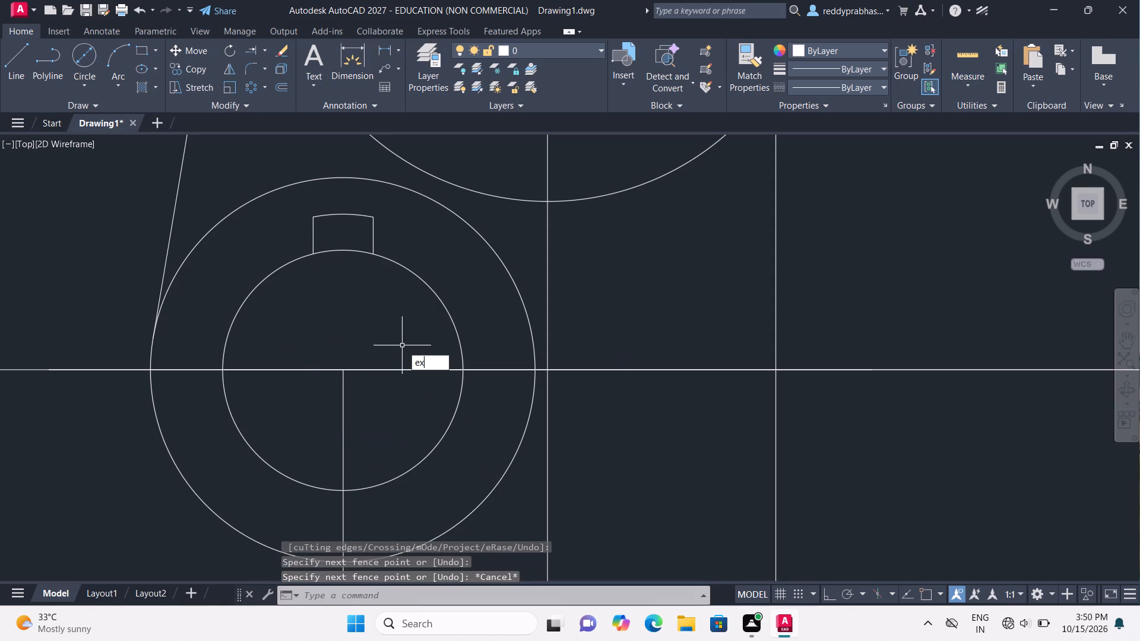
left_click(447, 375)
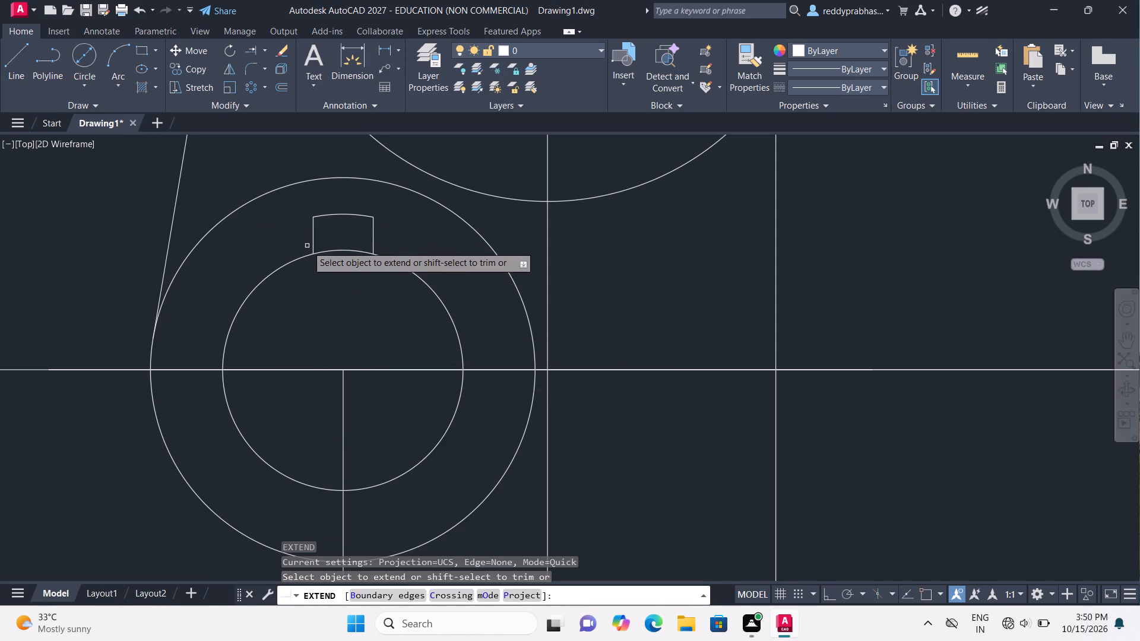
left_click(313, 239)
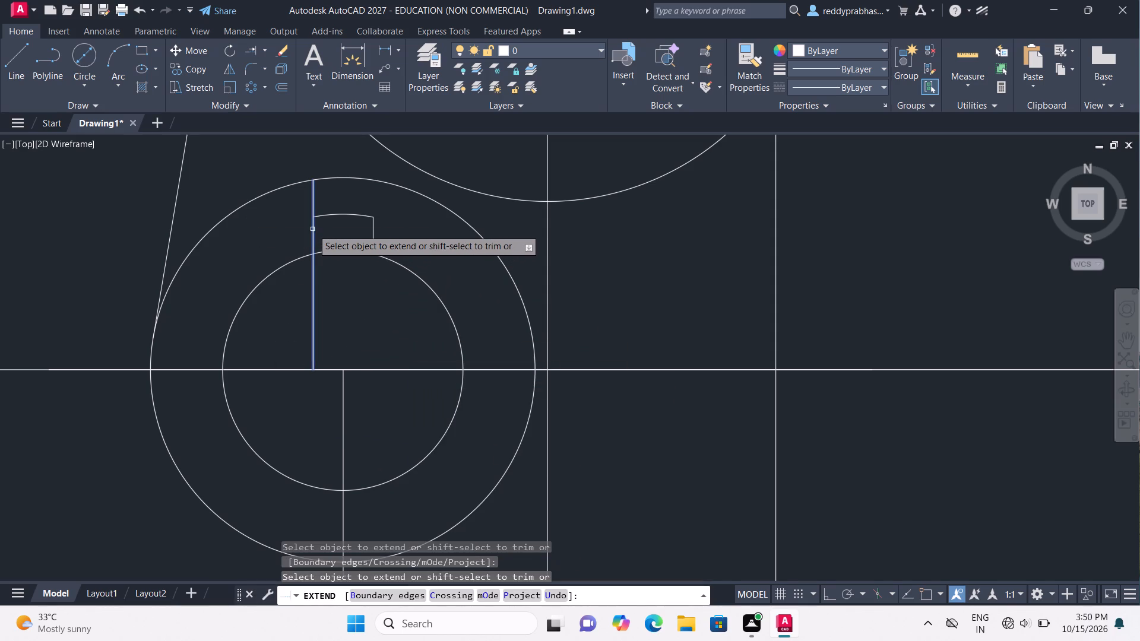
left_click(312, 229)
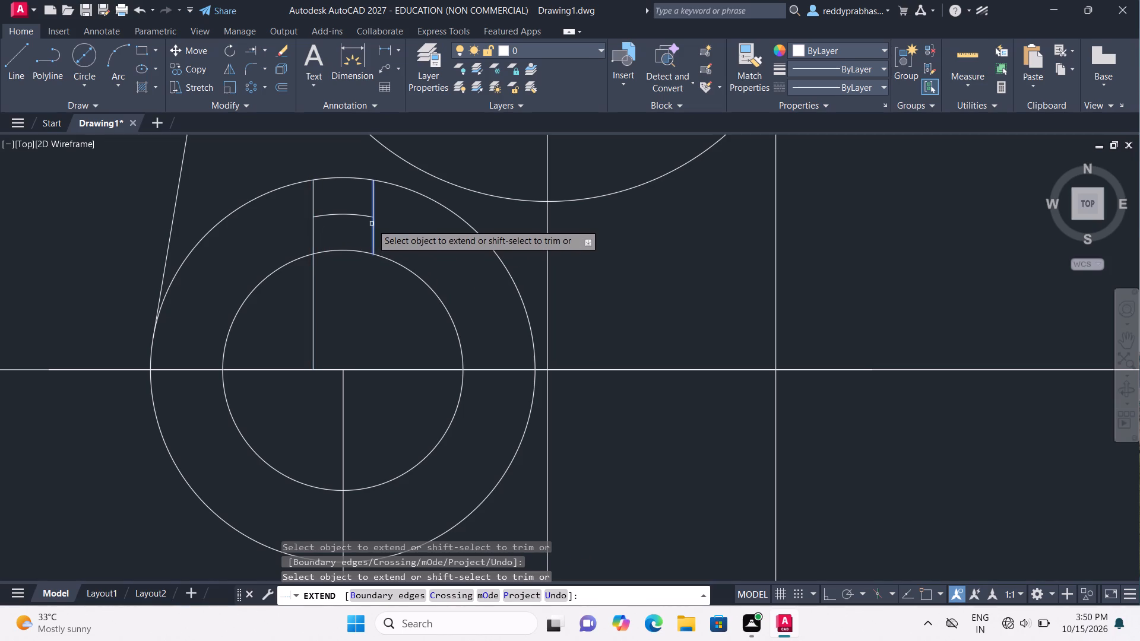
left_click(372, 224)
left_click(375, 236)
key("Escape")
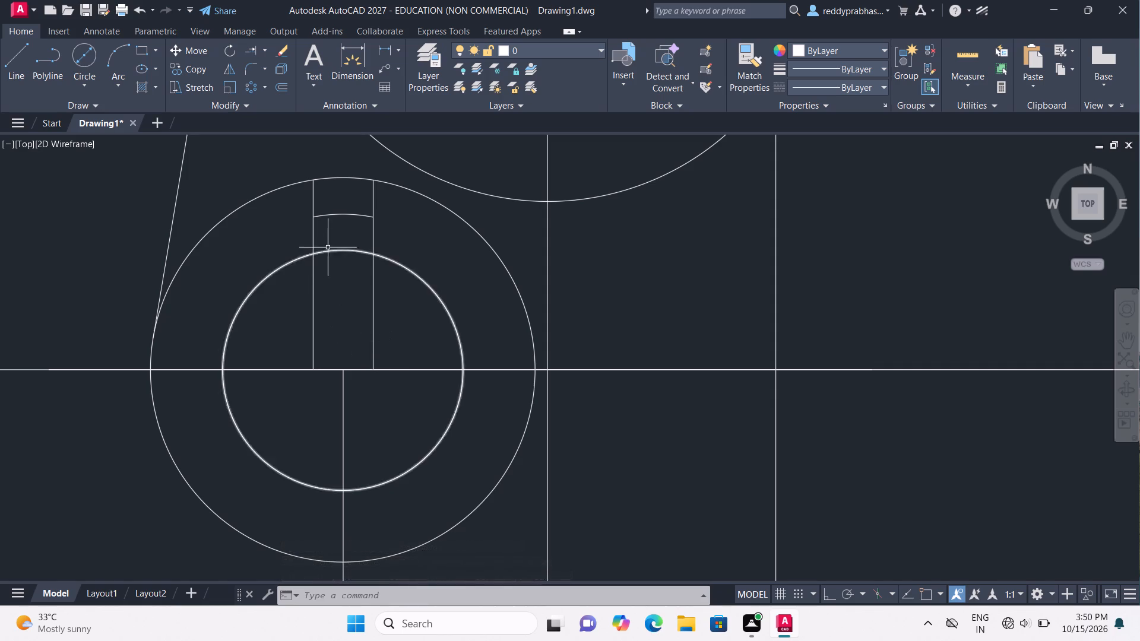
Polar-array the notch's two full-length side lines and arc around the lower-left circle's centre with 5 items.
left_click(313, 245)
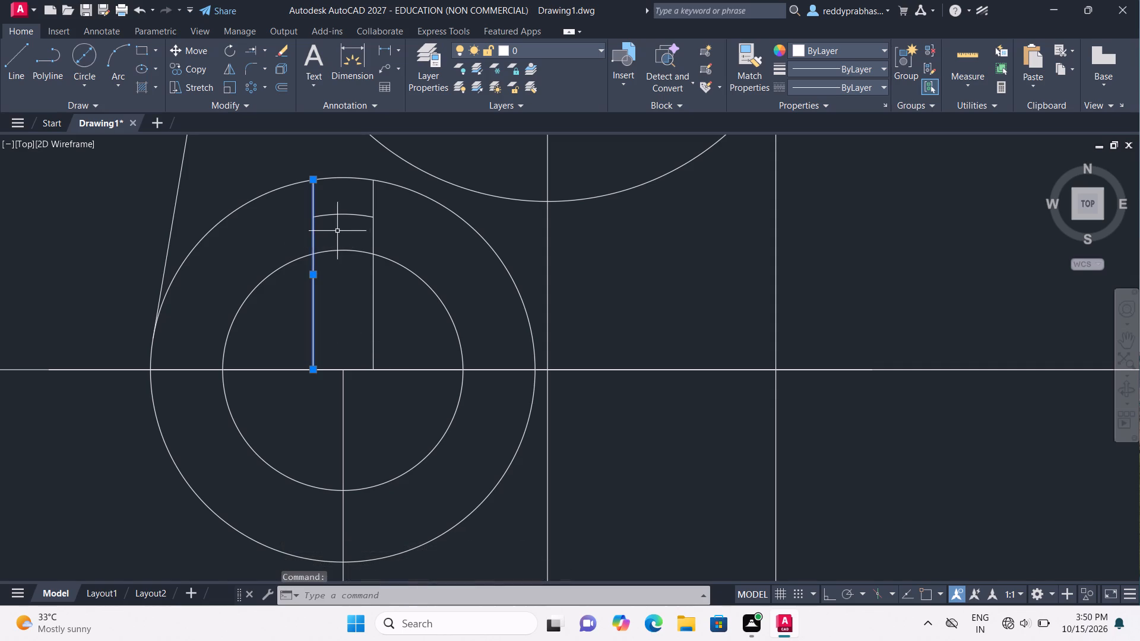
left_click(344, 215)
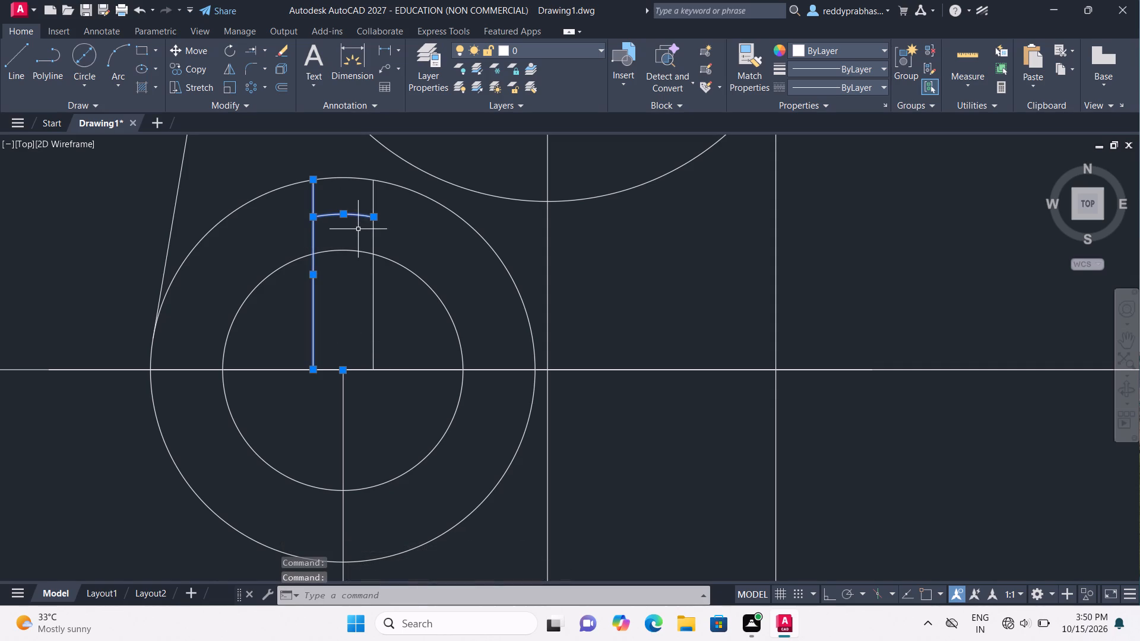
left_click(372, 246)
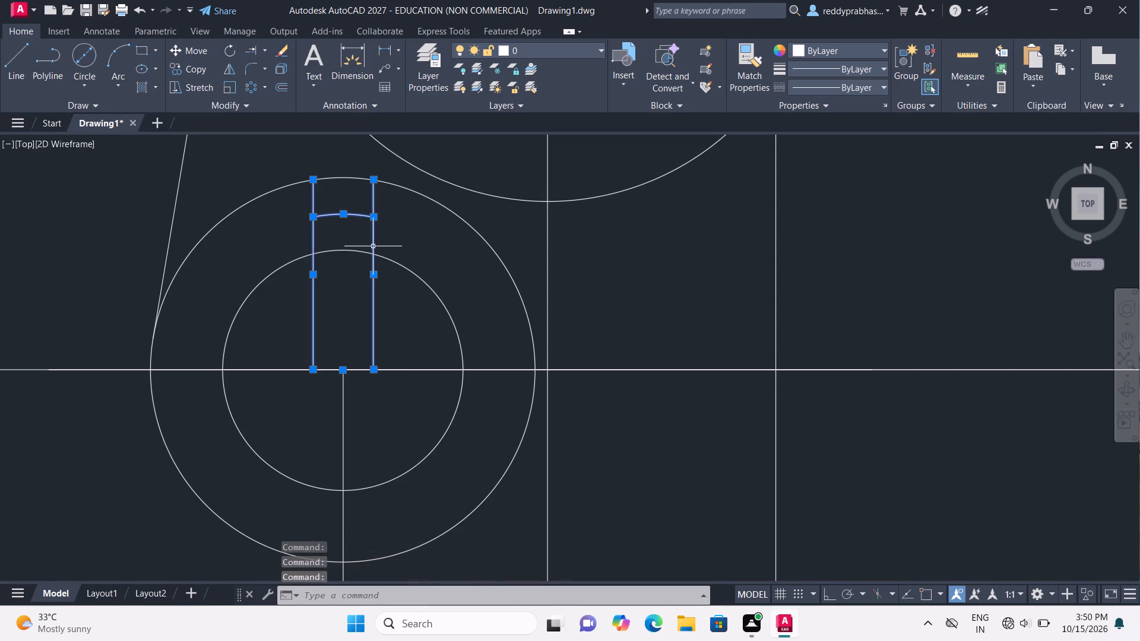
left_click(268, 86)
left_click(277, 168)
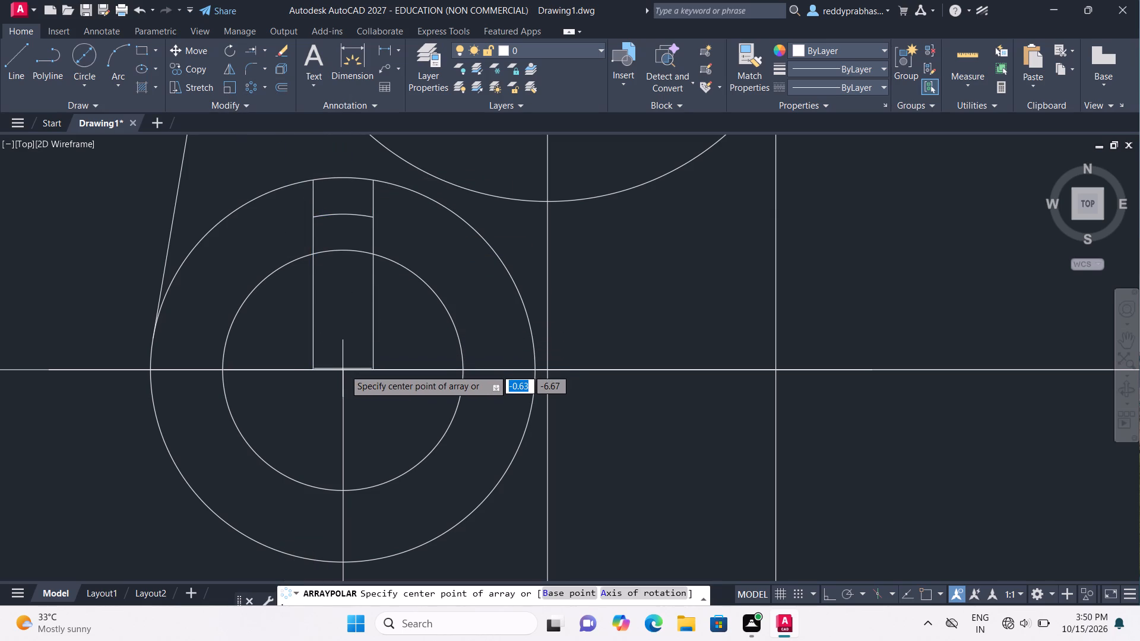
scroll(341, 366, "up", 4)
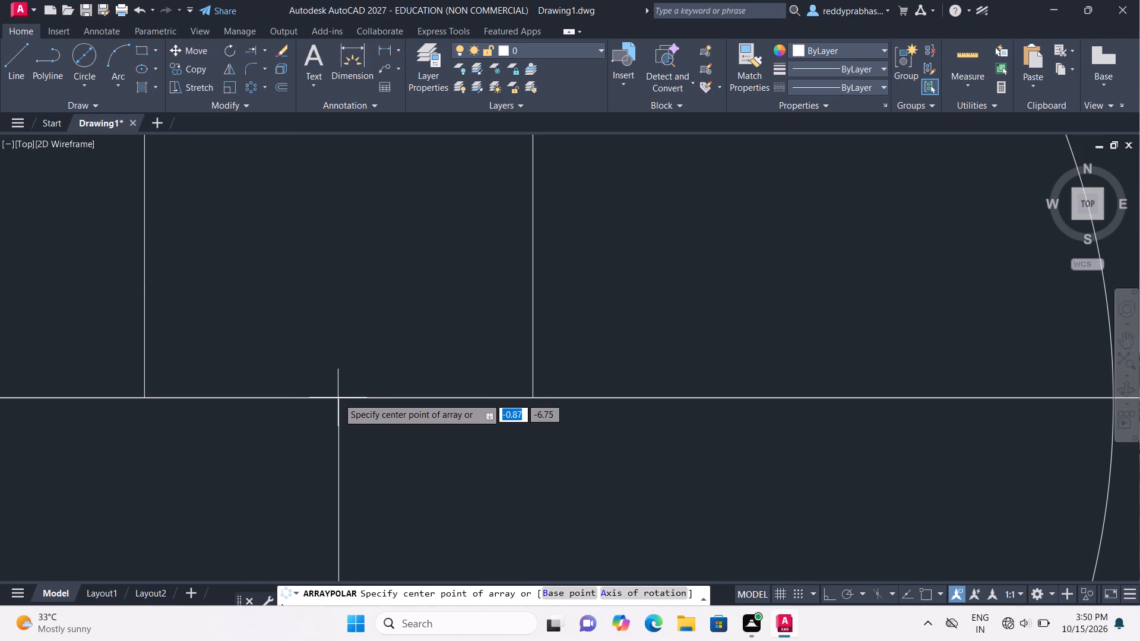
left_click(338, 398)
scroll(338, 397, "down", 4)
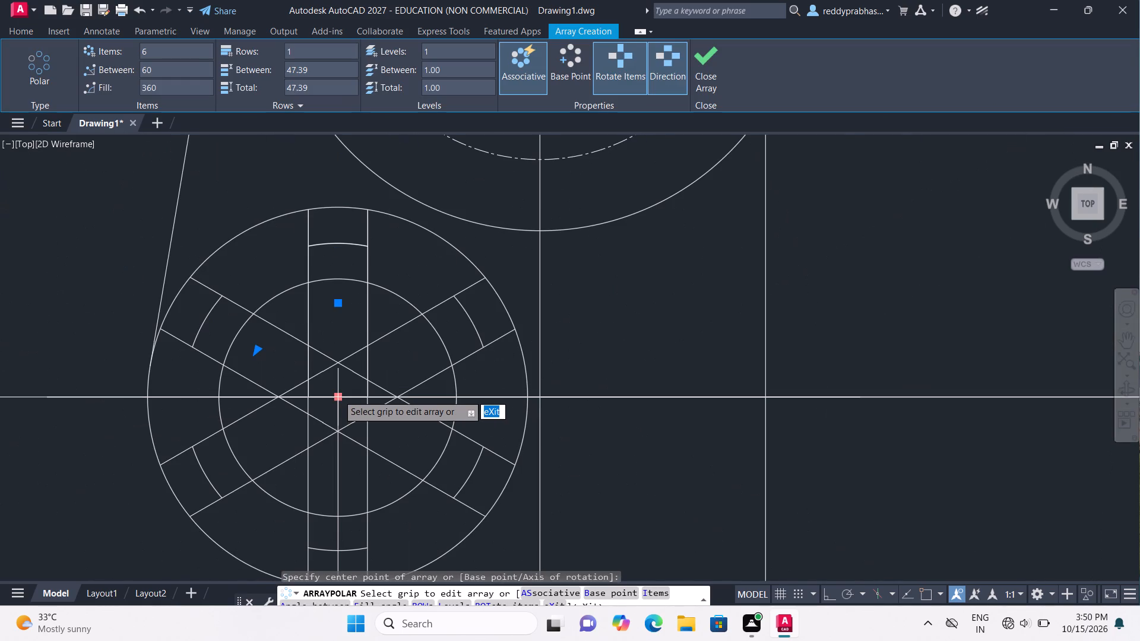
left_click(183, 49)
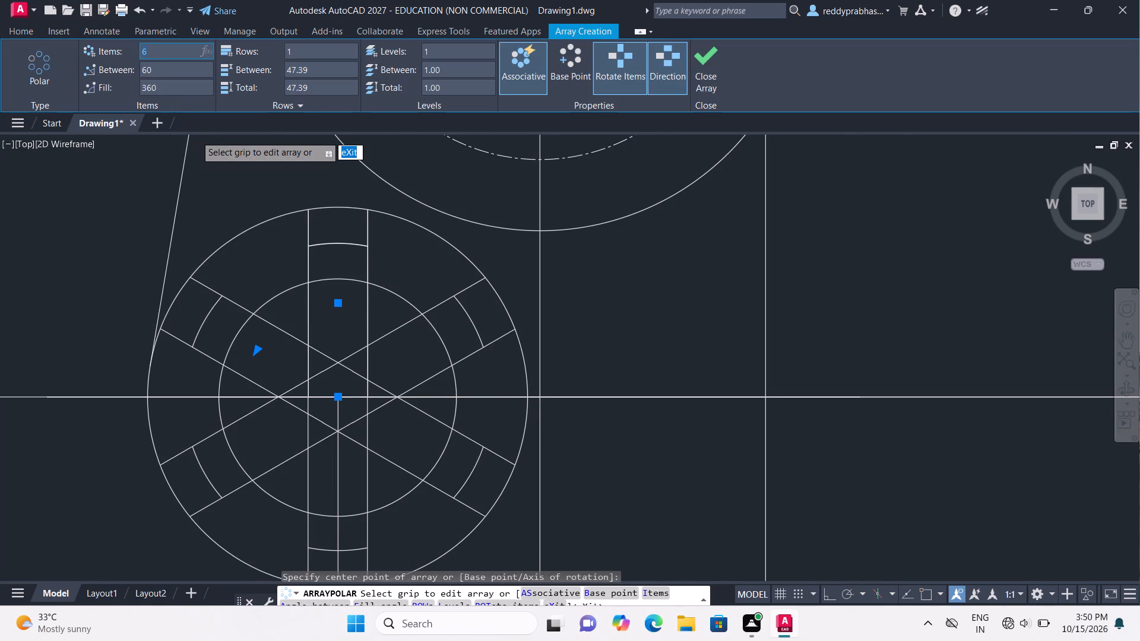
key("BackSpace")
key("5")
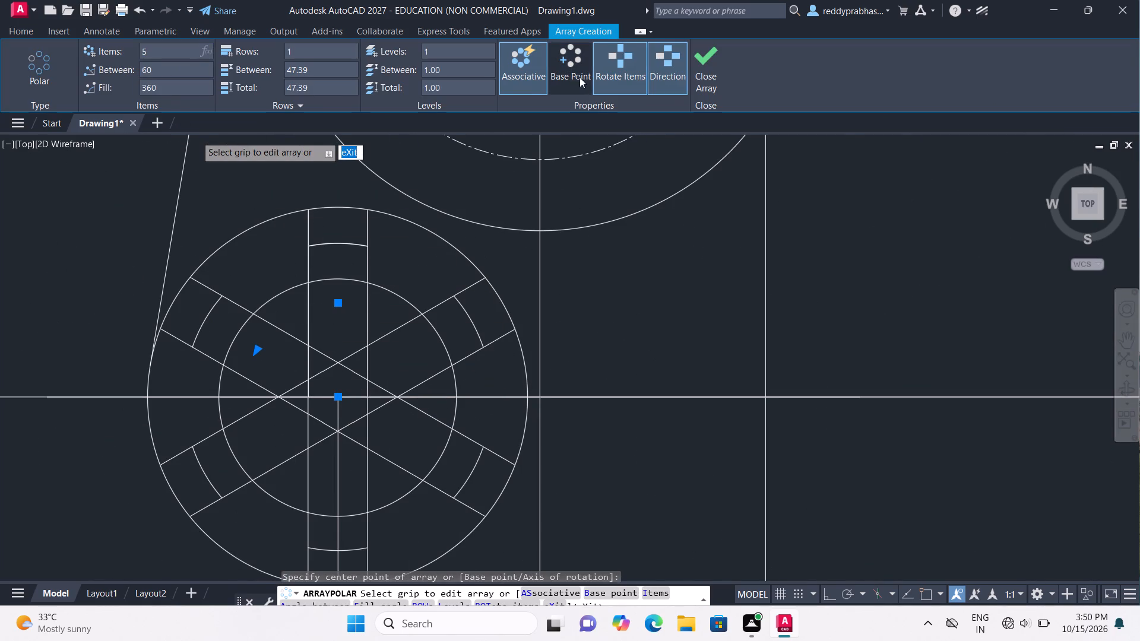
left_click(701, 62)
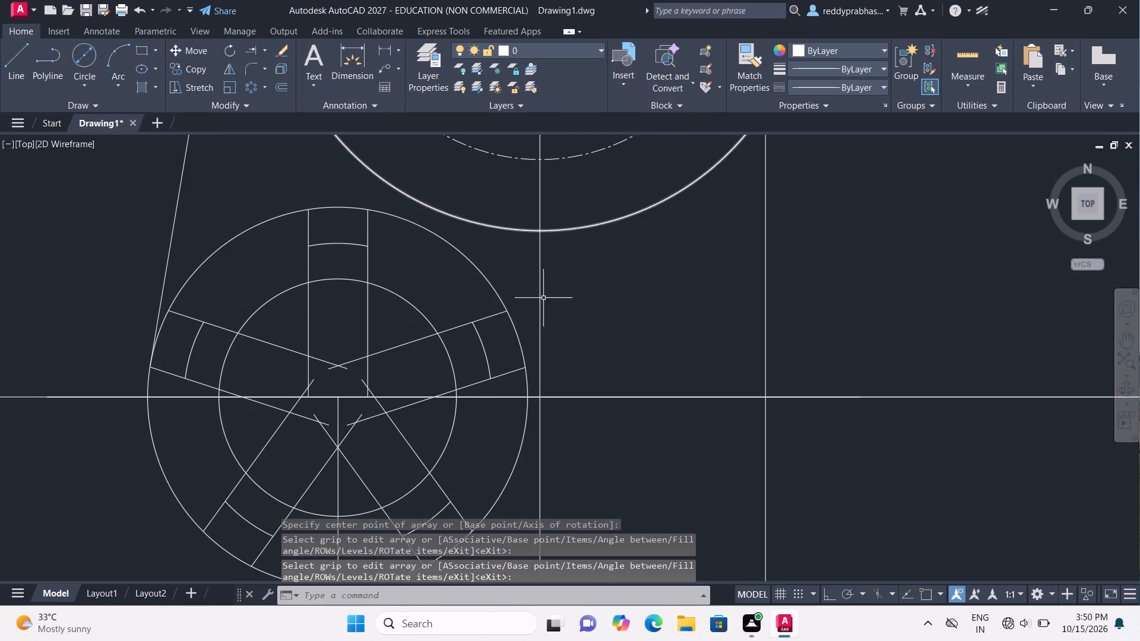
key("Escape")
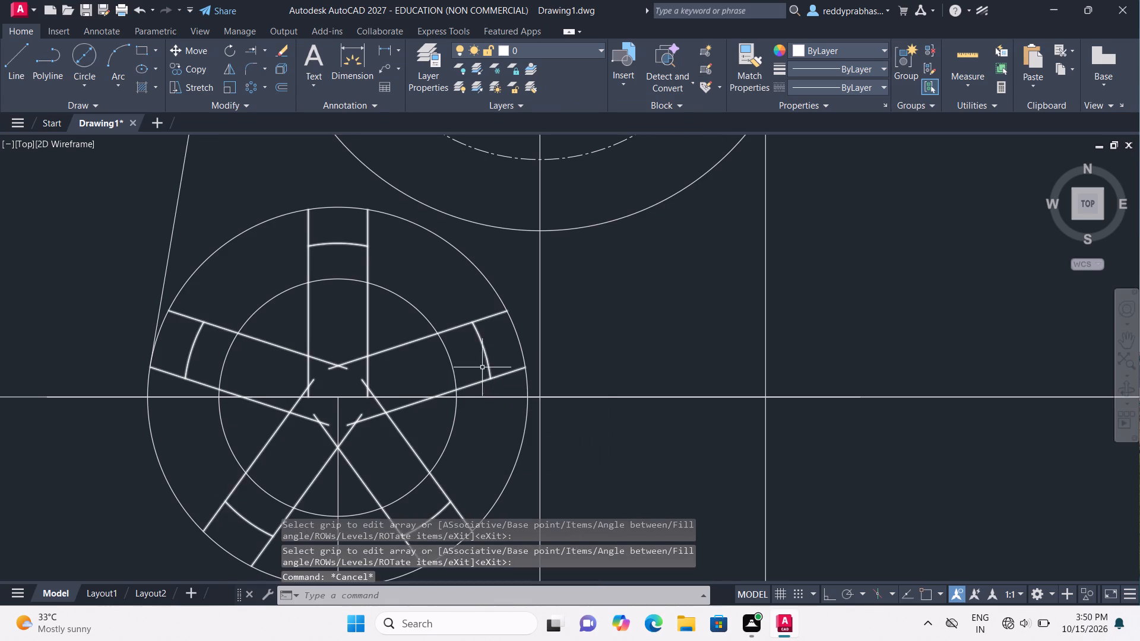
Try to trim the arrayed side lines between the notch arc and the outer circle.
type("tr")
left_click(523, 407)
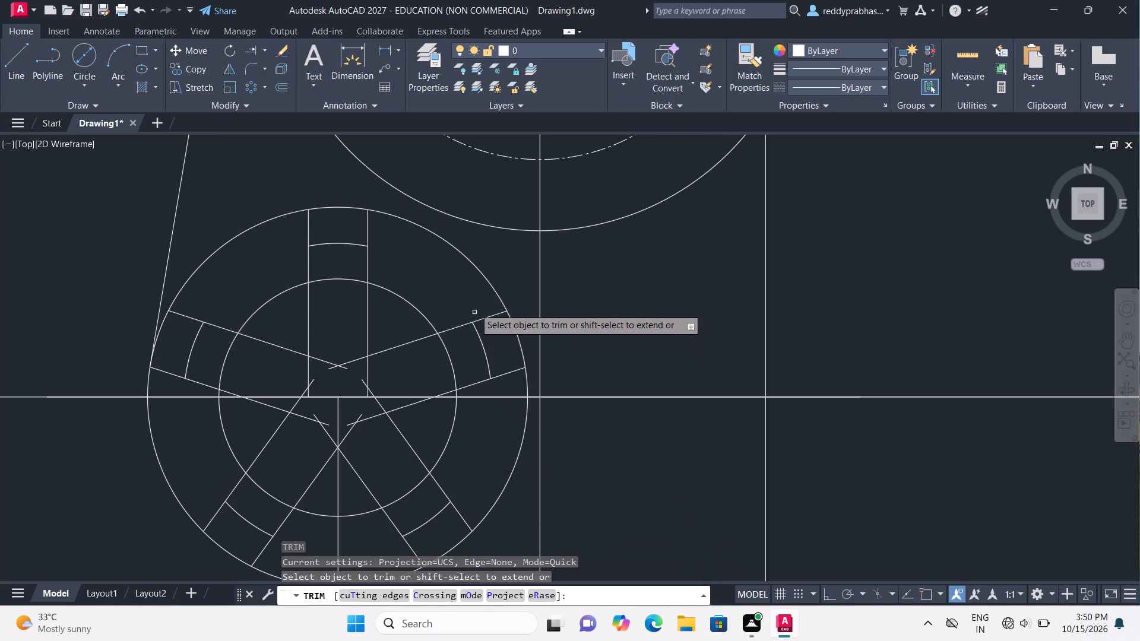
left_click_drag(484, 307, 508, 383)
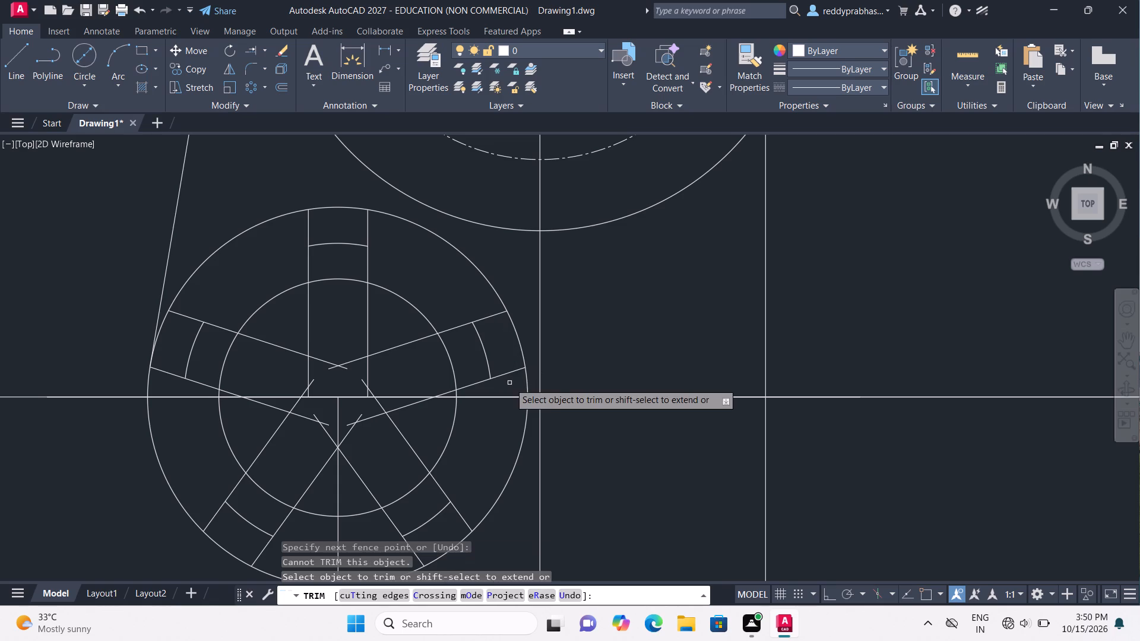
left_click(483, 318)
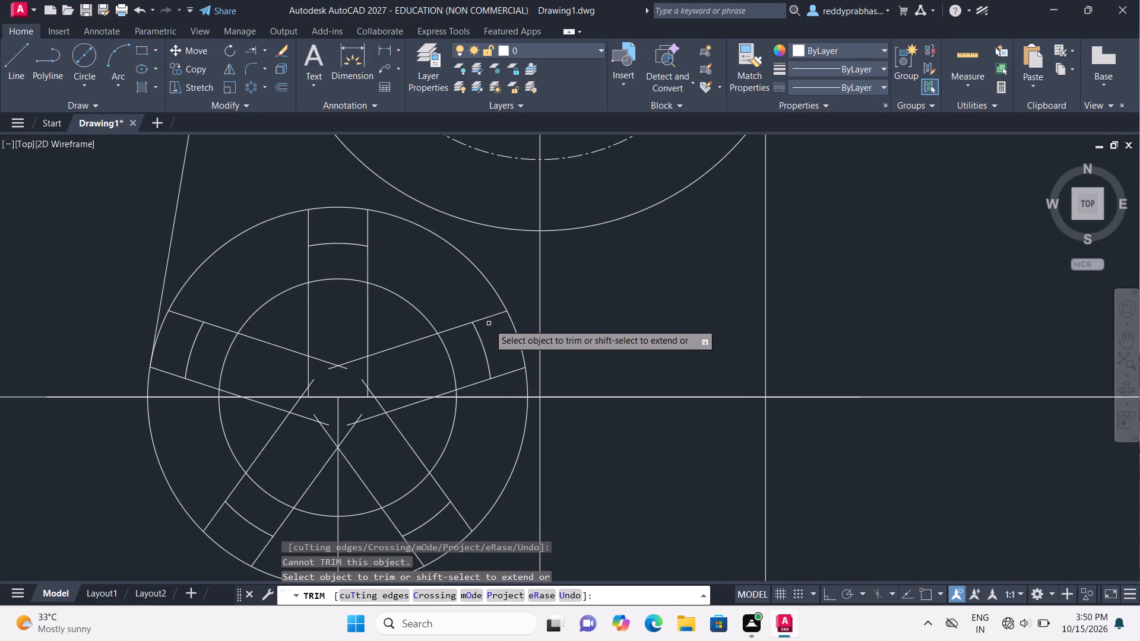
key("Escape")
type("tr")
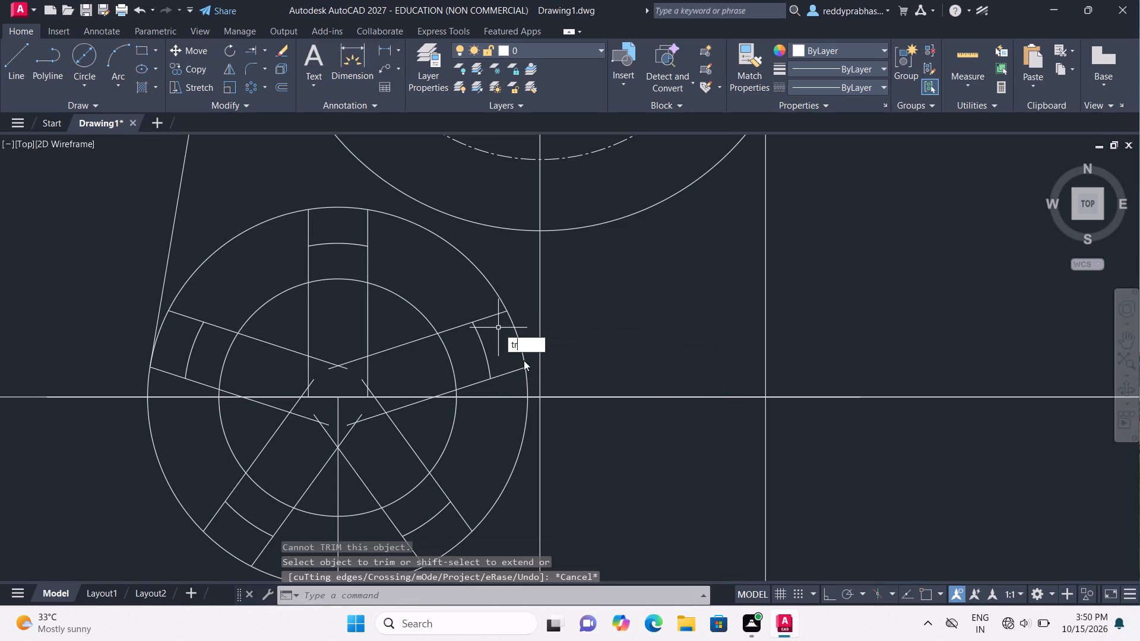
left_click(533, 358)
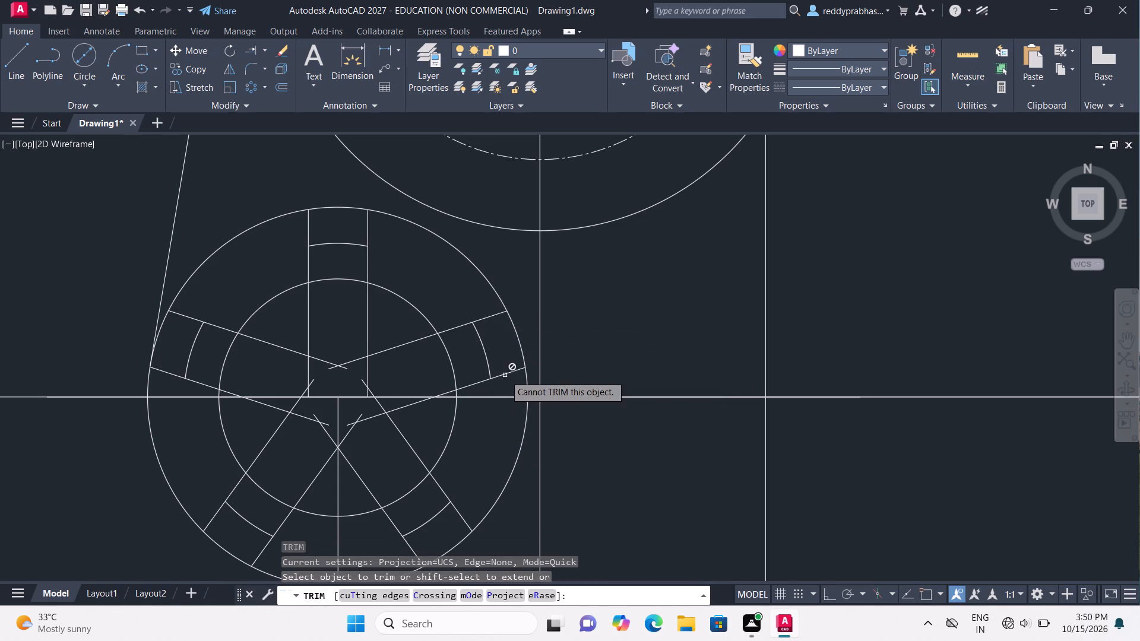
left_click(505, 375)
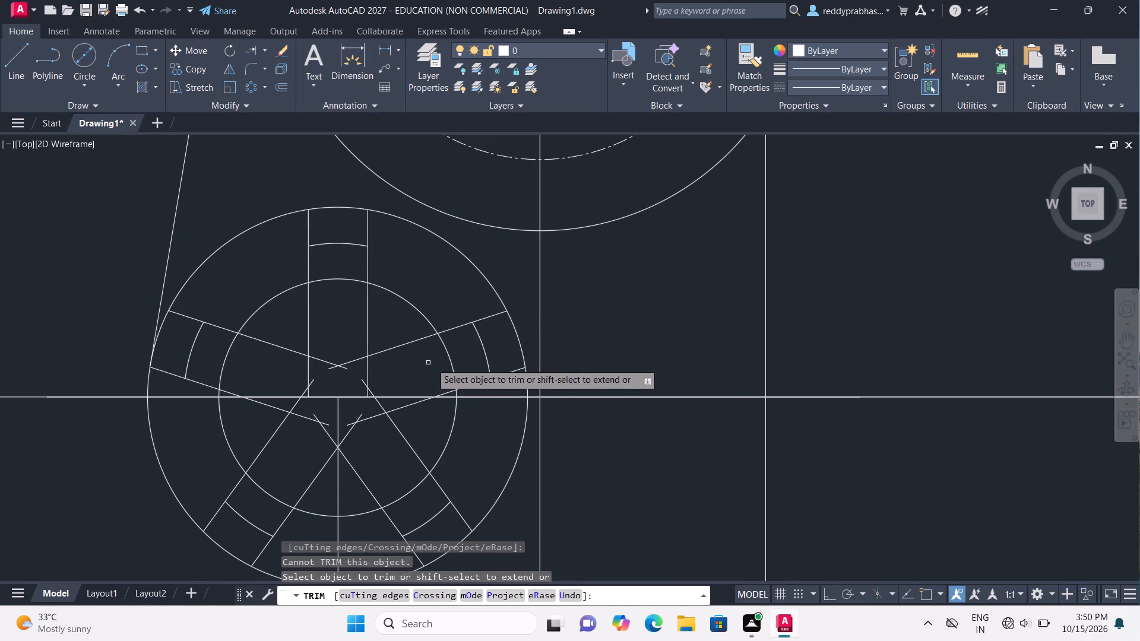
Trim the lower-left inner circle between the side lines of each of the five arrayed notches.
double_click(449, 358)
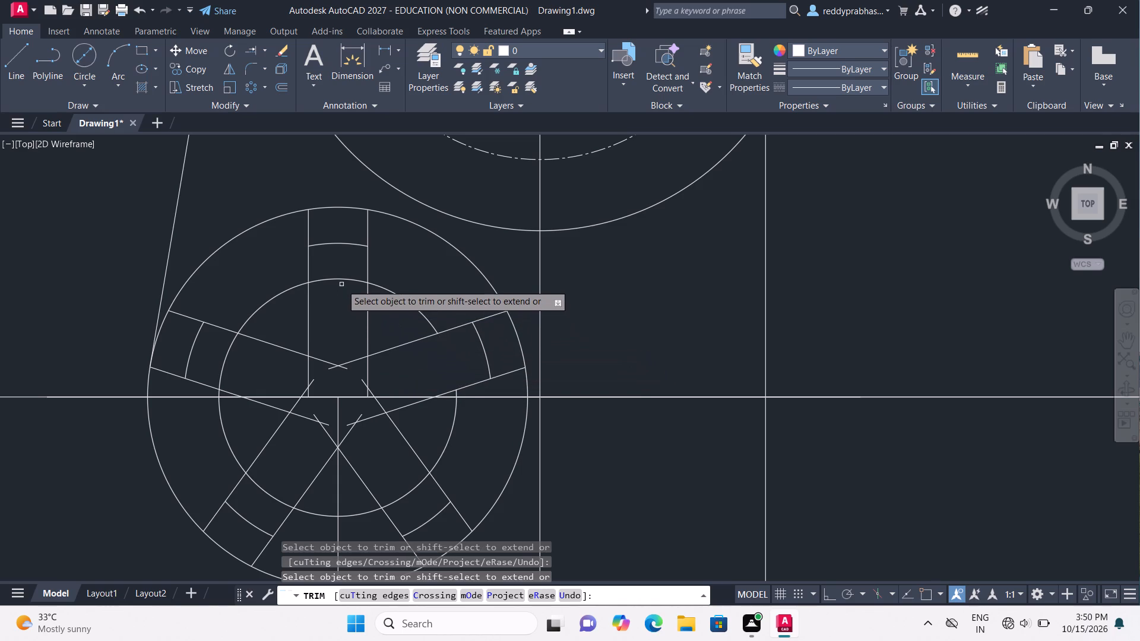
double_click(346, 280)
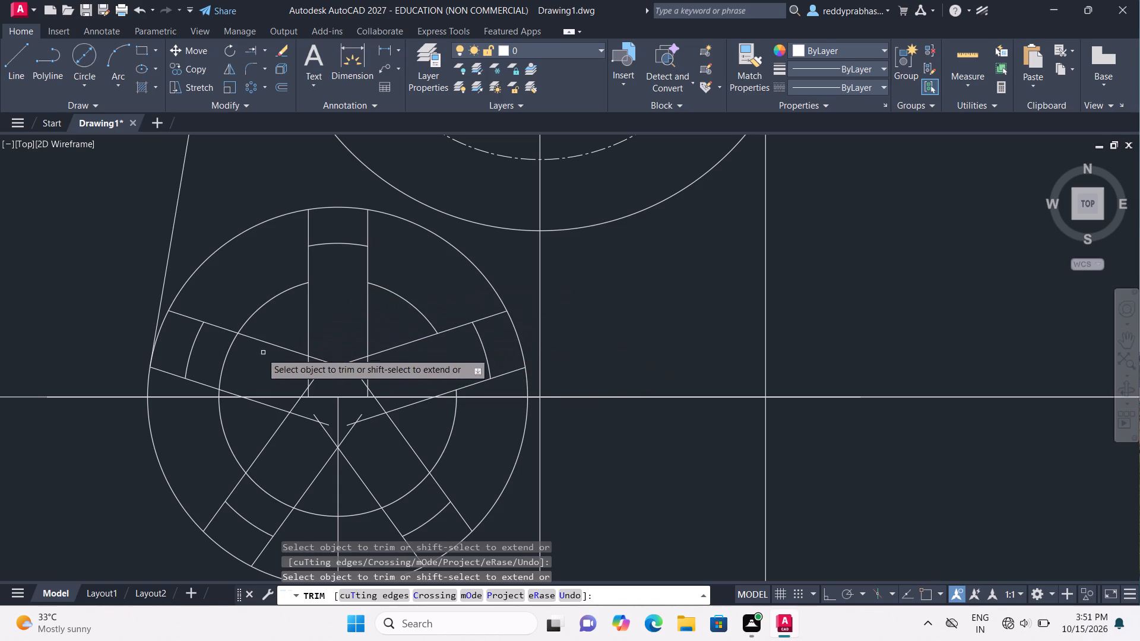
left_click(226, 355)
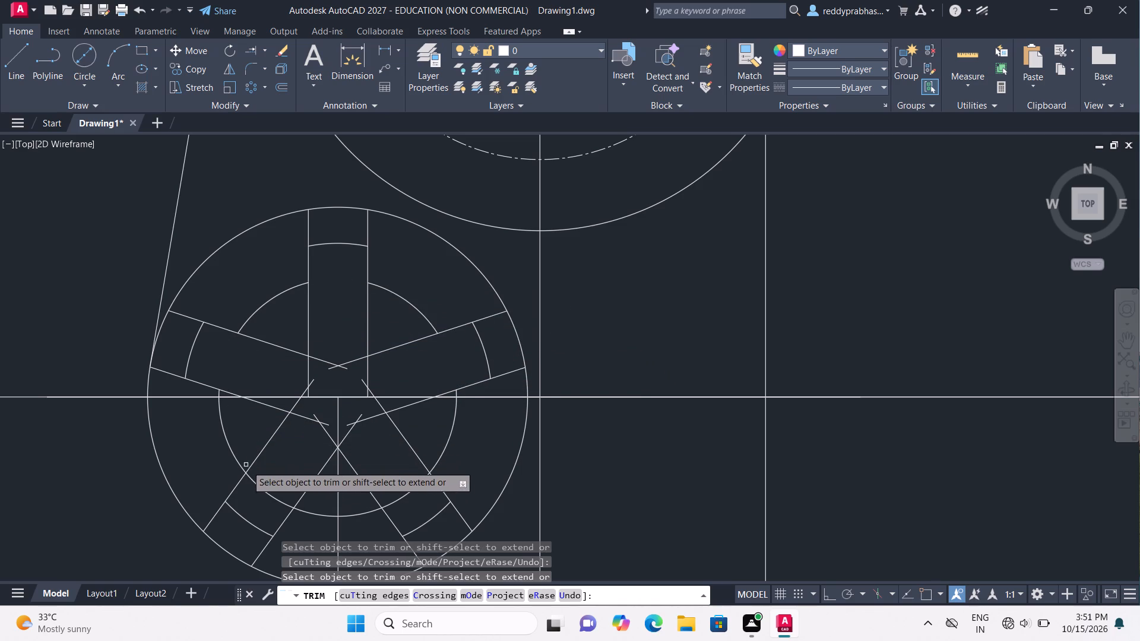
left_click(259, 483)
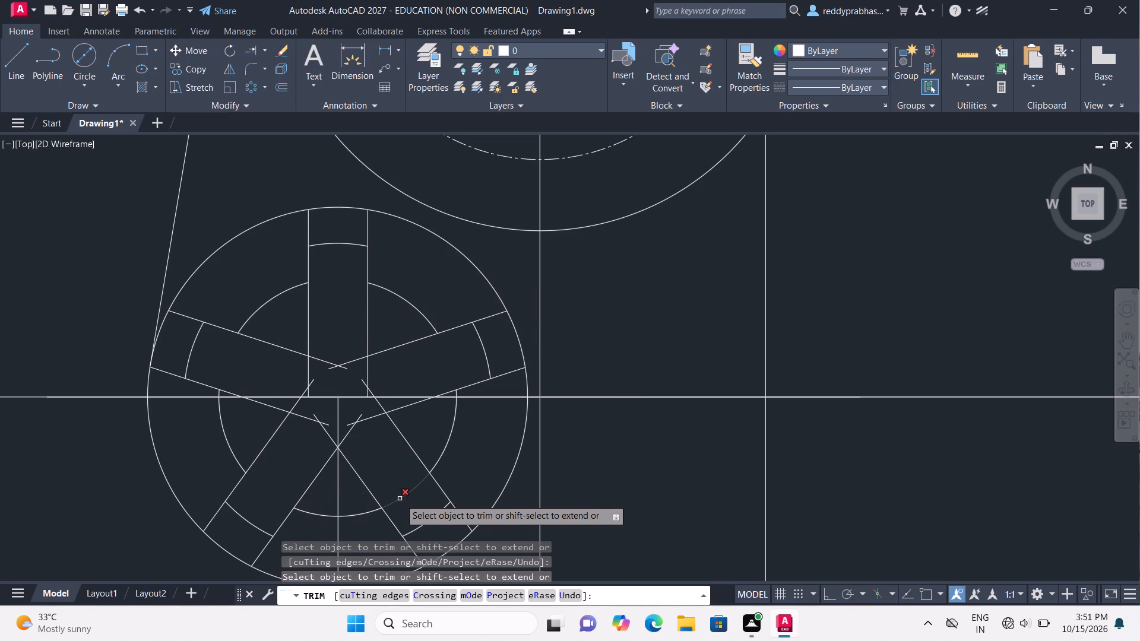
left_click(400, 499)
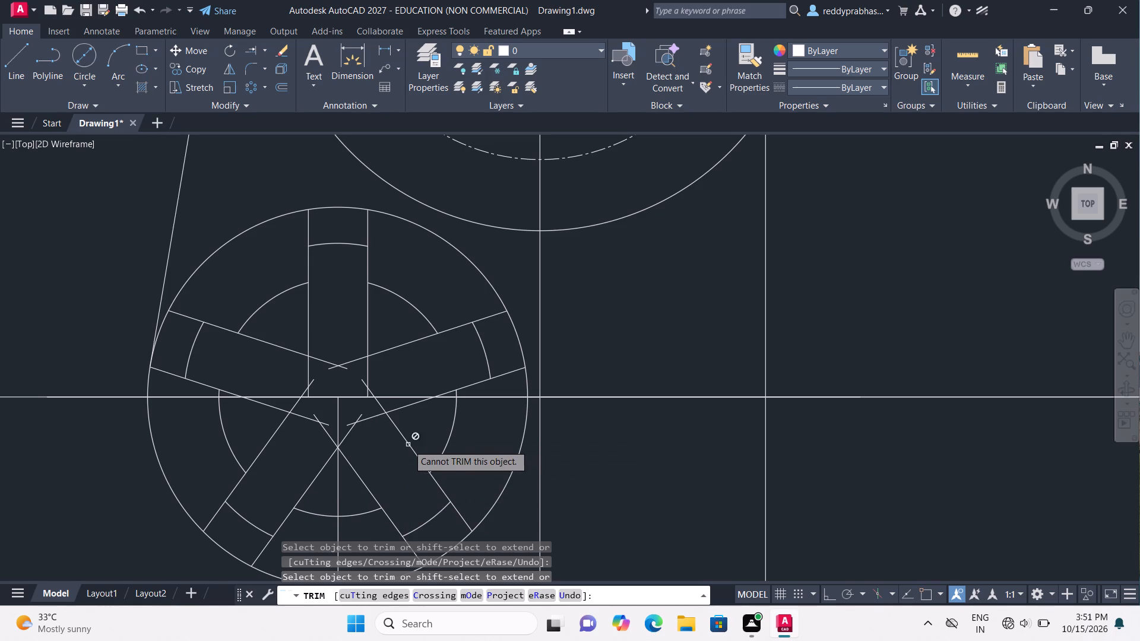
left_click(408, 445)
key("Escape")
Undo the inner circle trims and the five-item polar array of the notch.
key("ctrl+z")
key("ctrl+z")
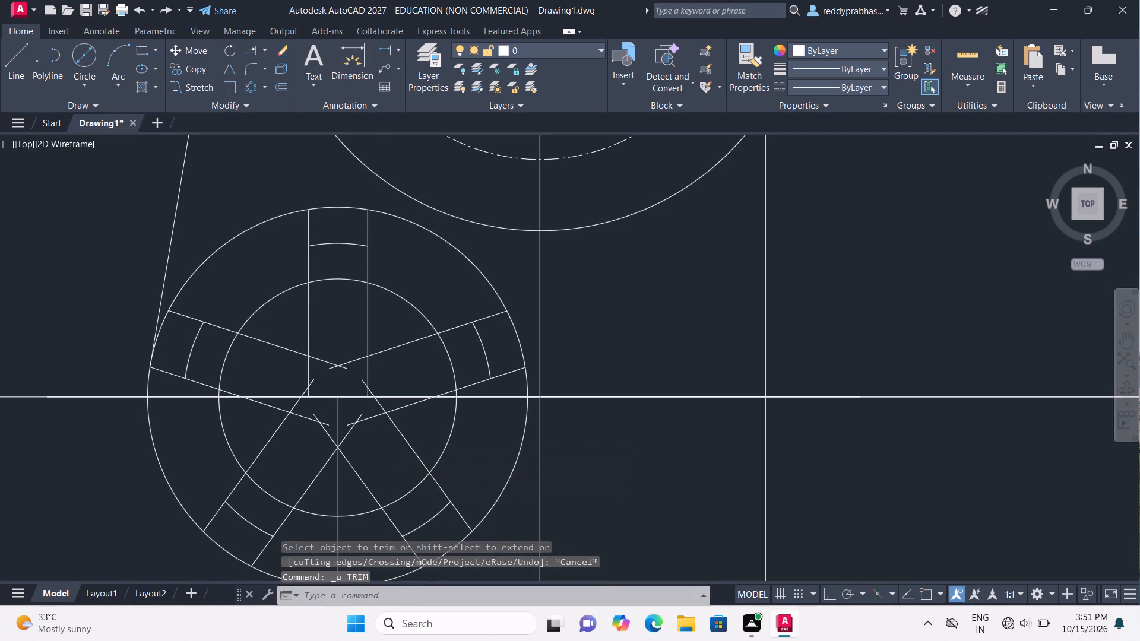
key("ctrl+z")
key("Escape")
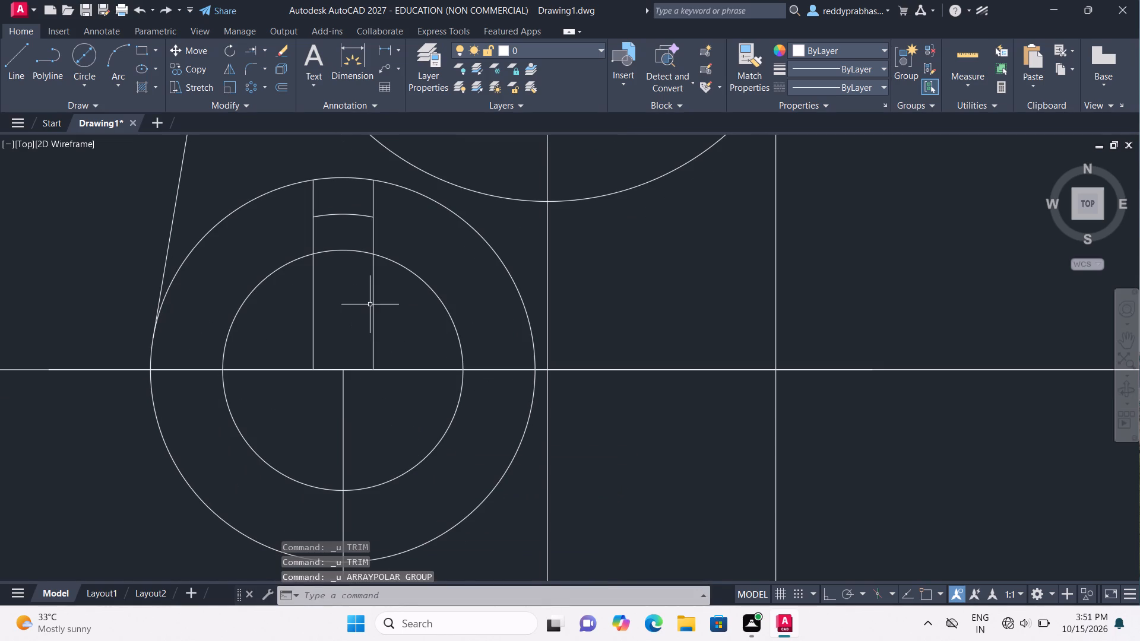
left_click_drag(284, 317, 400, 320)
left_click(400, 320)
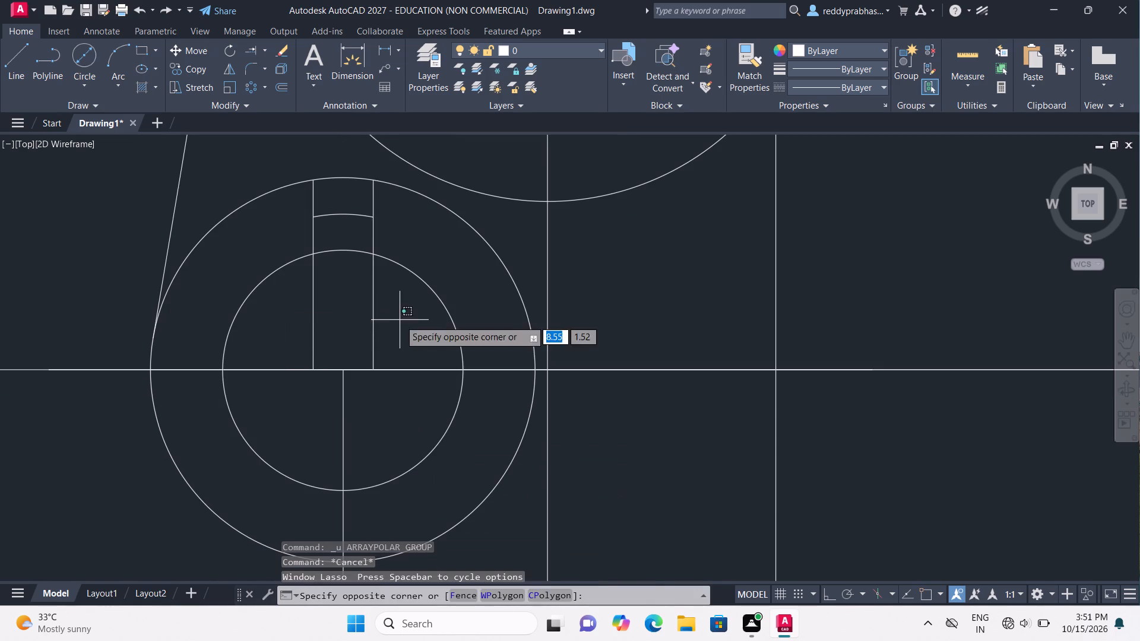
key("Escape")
Trim the notch's two side lines inside the lower-left inner circle and beyond the notch's top arc.
type("tr")
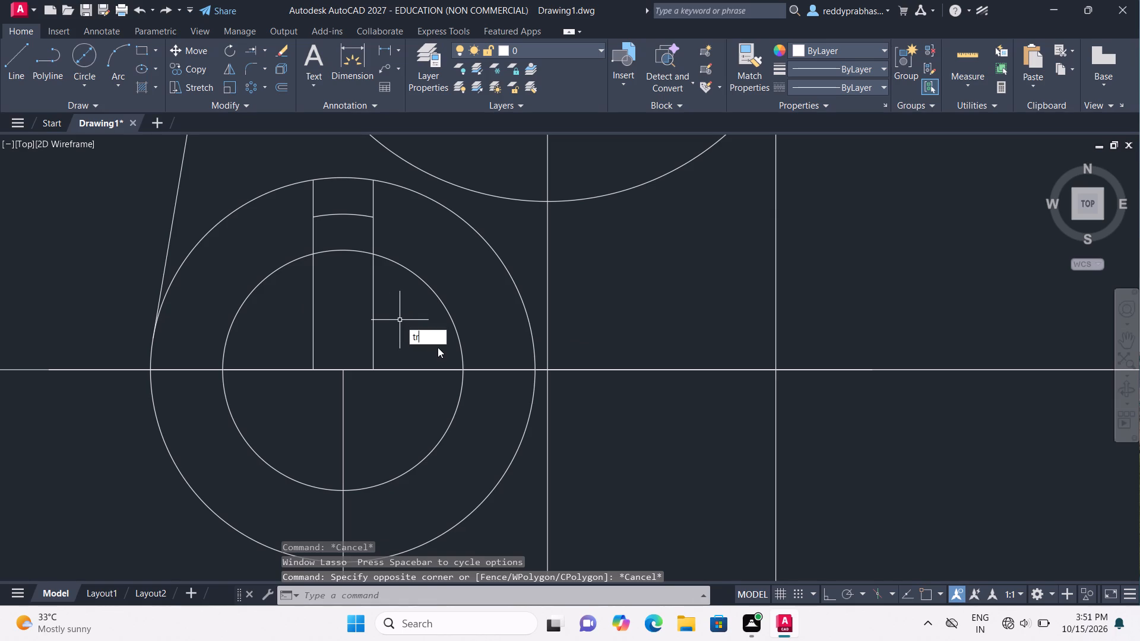
left_click(438, 347)
left_click_drag(384, 333, 299, 331)
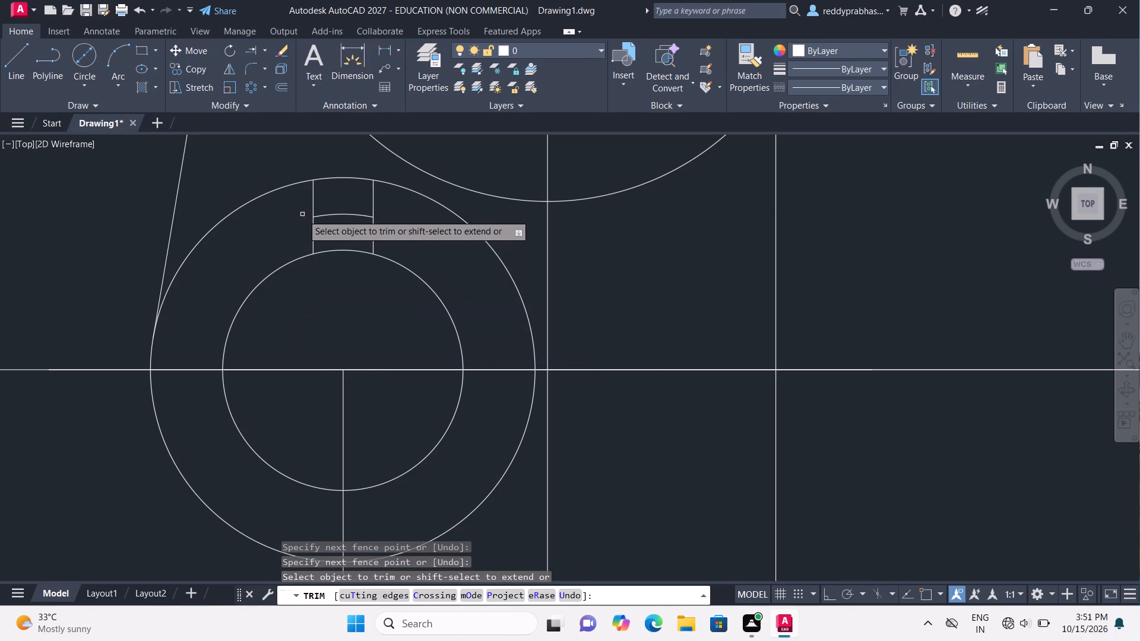
left_click_drag(302, 209, 400, 209)
key("Escape")
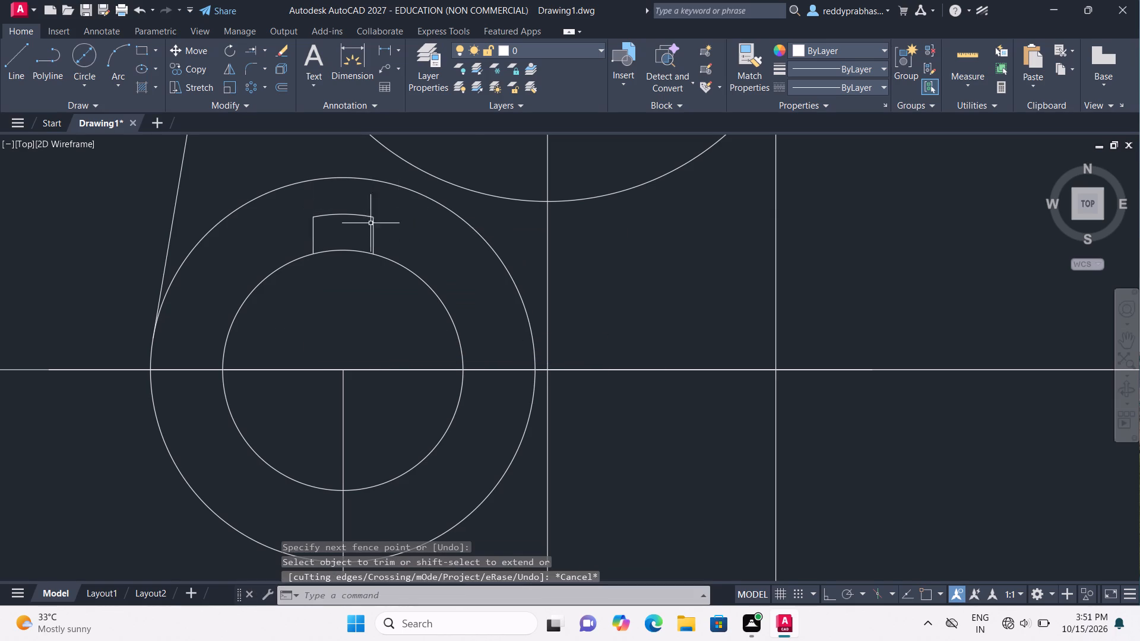
Polar-array the trimmed notch's arc and two side lines around the lower-left circle's centre with 5 items.
scroll(362, 229, "up", 1)
key("Escape")
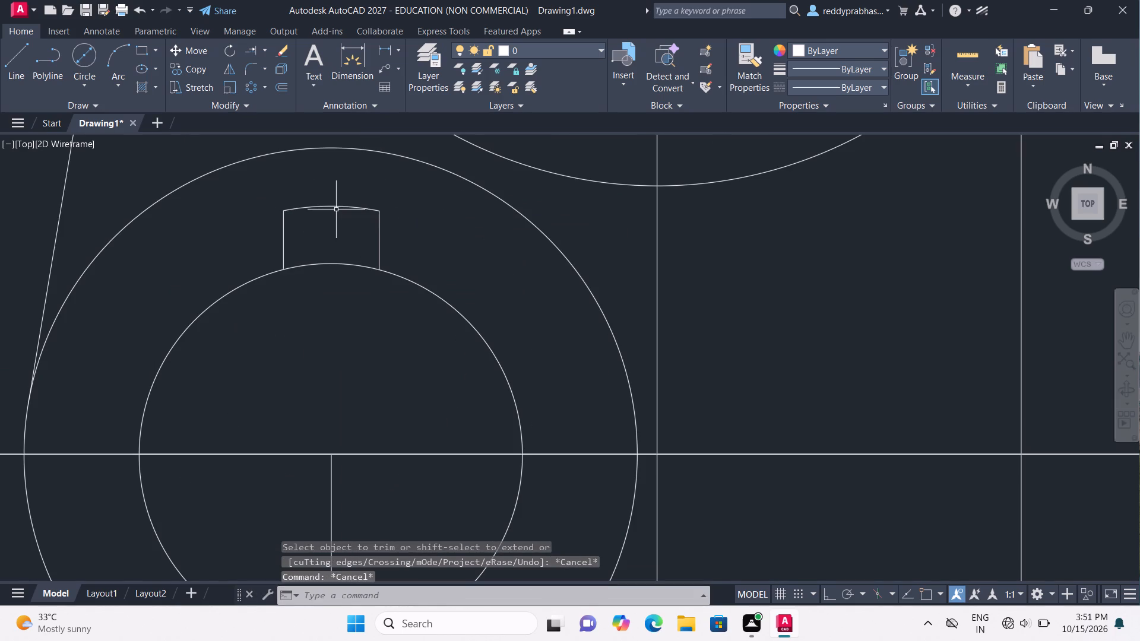
left_click(339, 206)
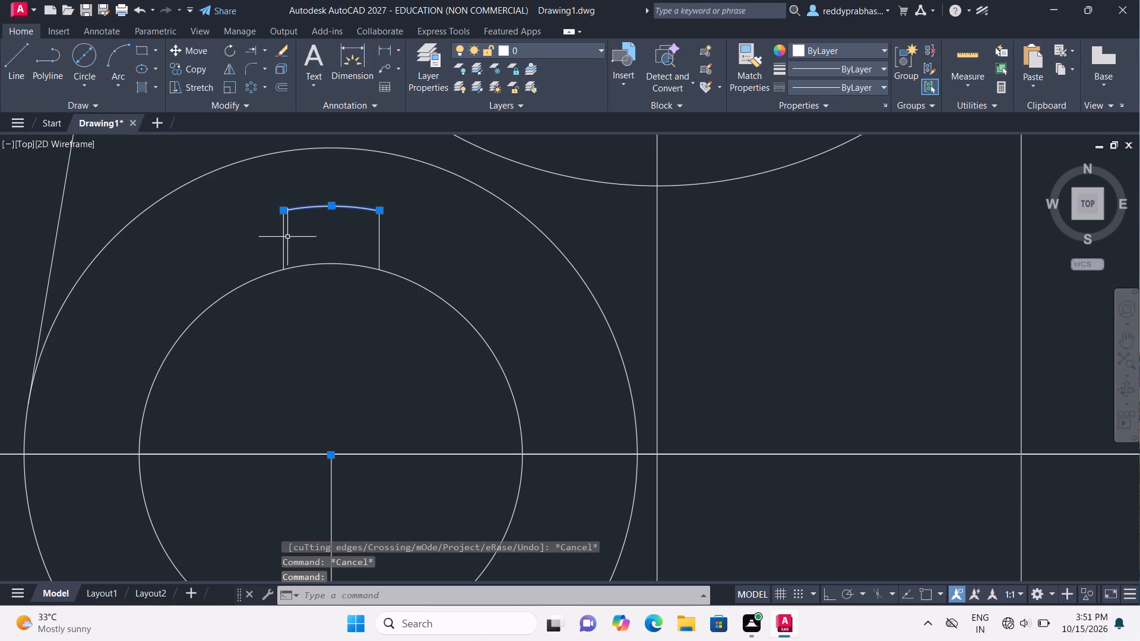
left_click(284, 237)
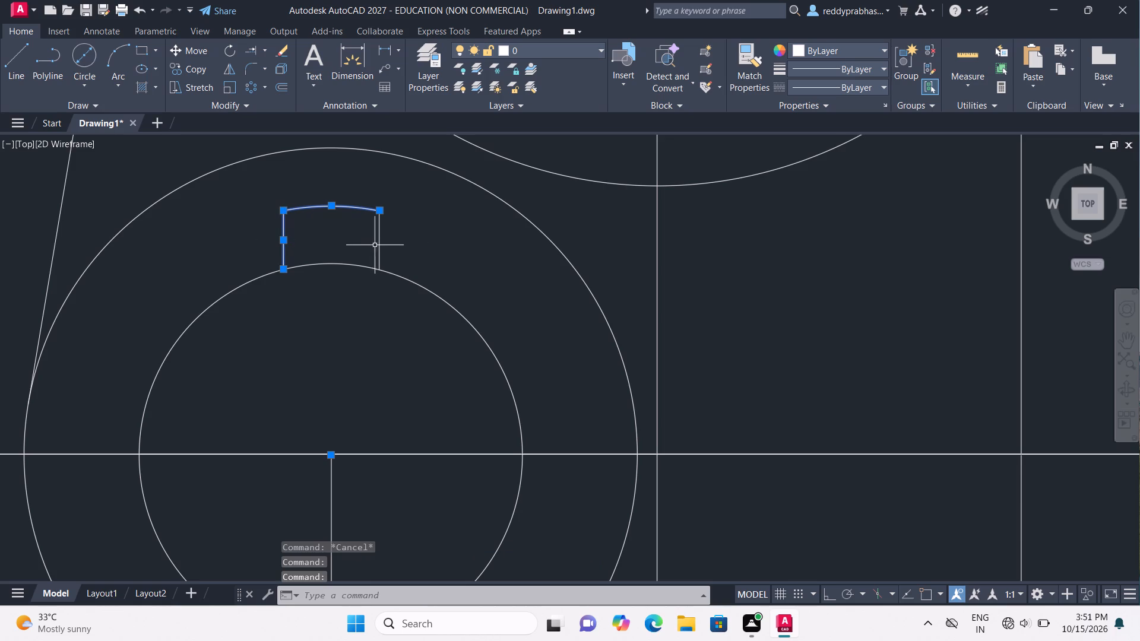
left_click(381, 242)
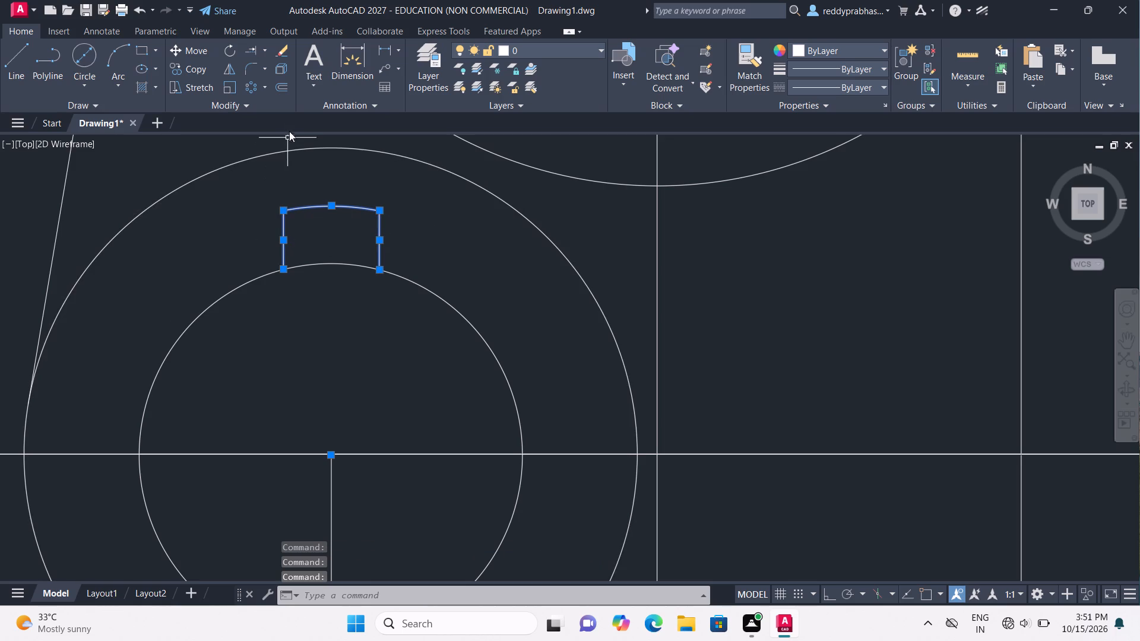
left_click(265, 88)
left_click(275, 162)
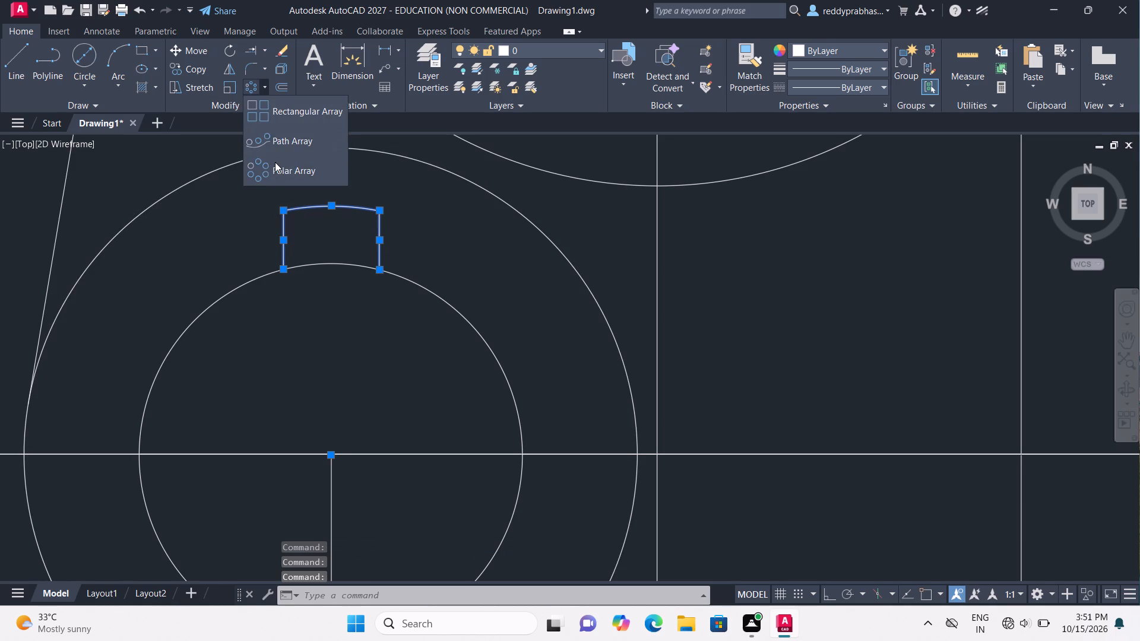
left_click(331, 454)
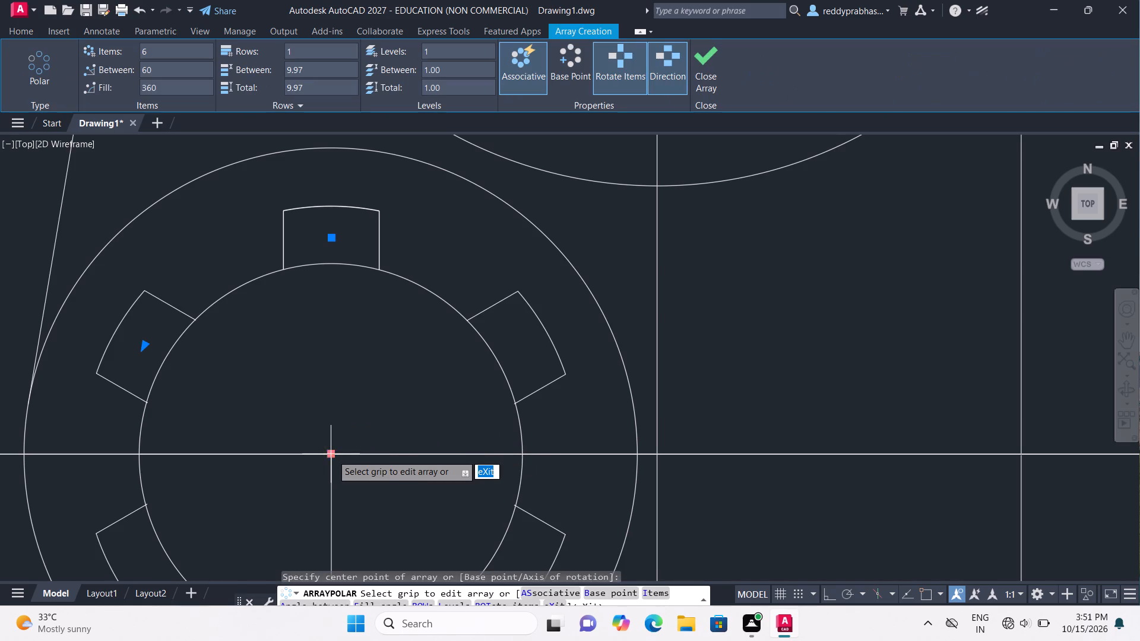
double_click(213, 50)
key("BackSpace")
key("5")
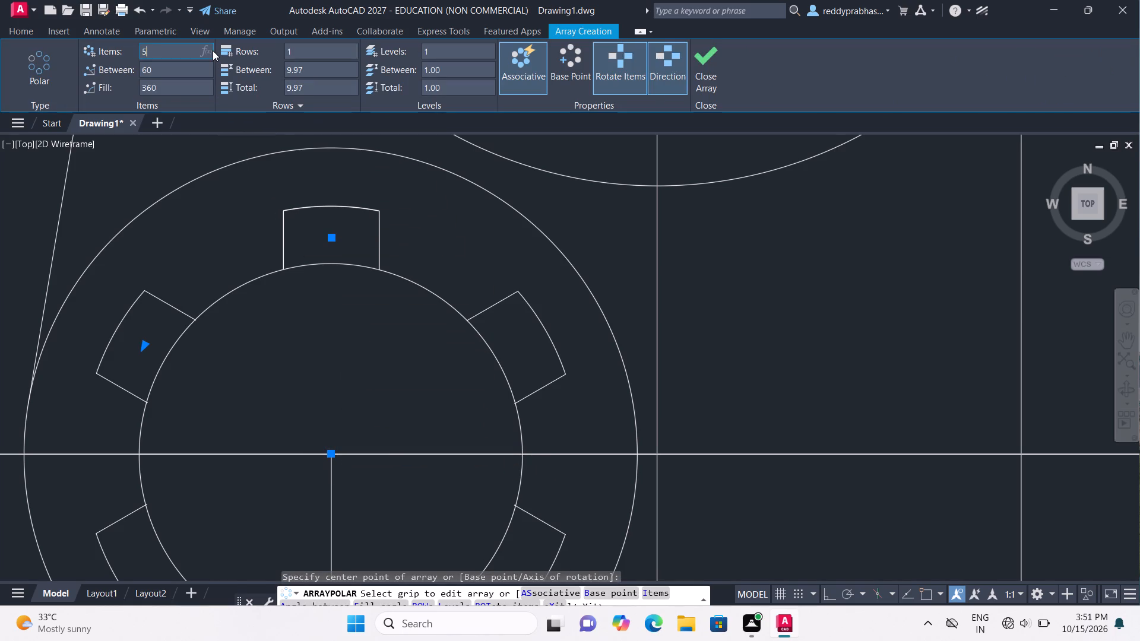
left_click(711, 70)
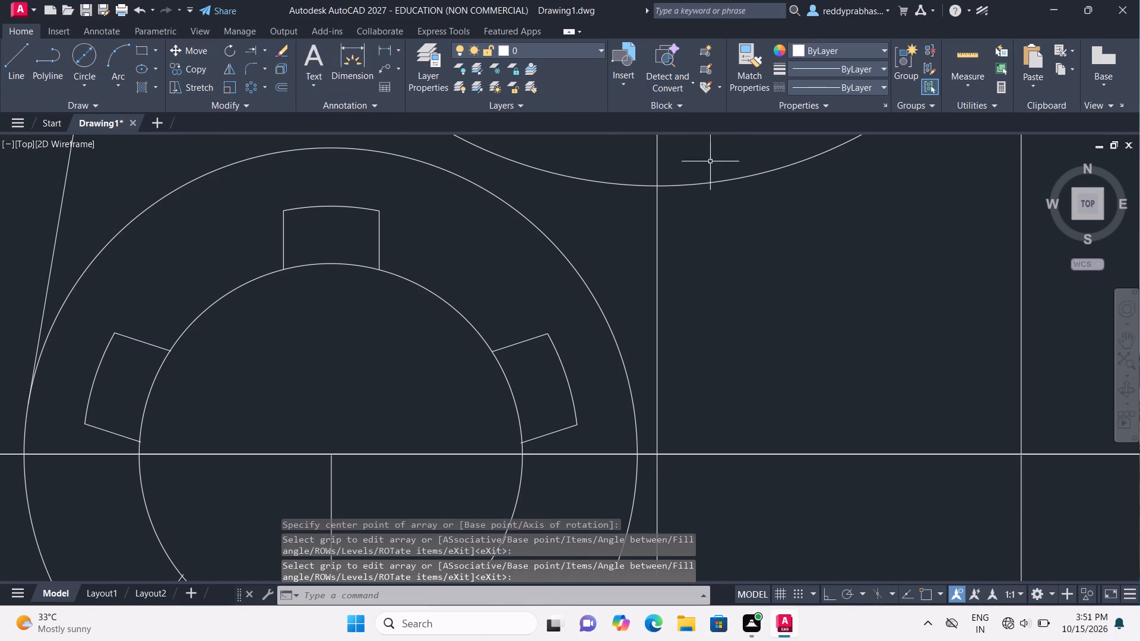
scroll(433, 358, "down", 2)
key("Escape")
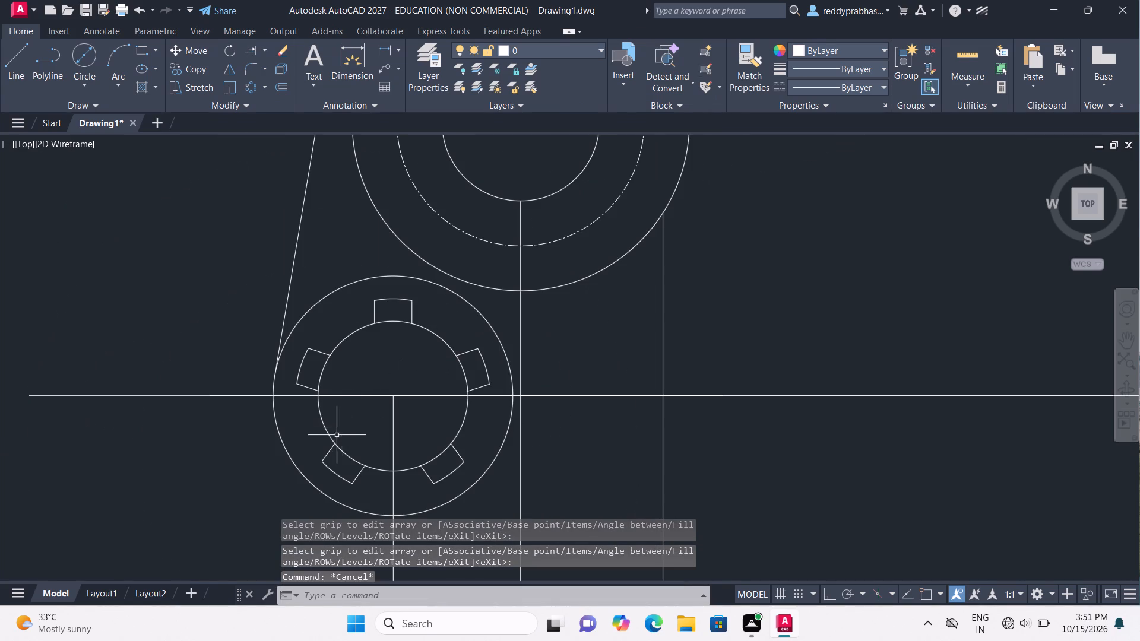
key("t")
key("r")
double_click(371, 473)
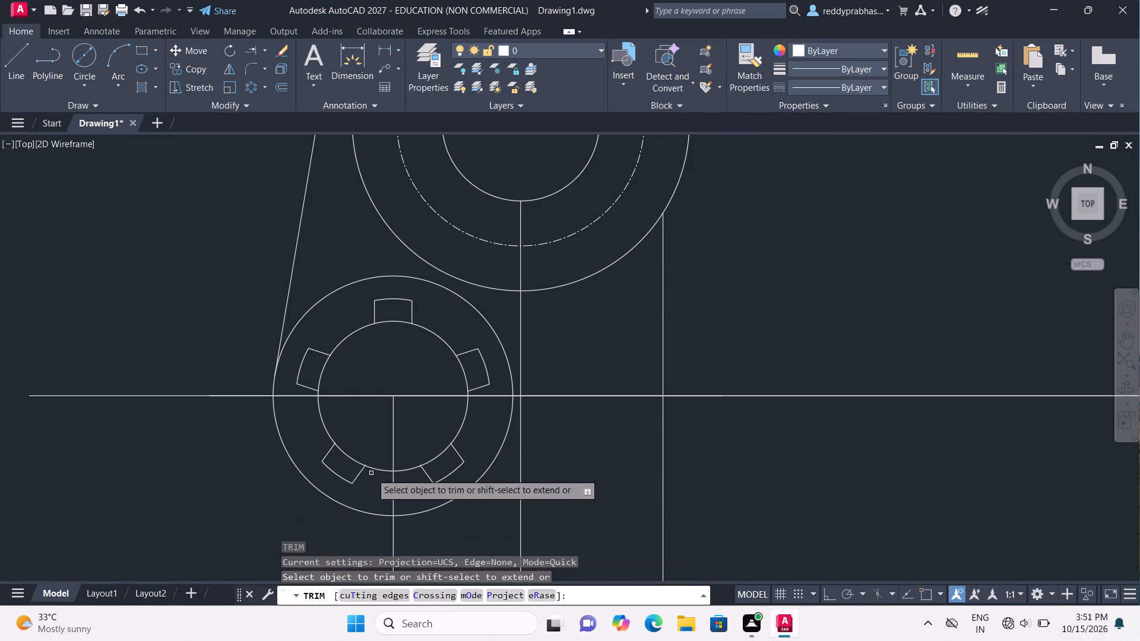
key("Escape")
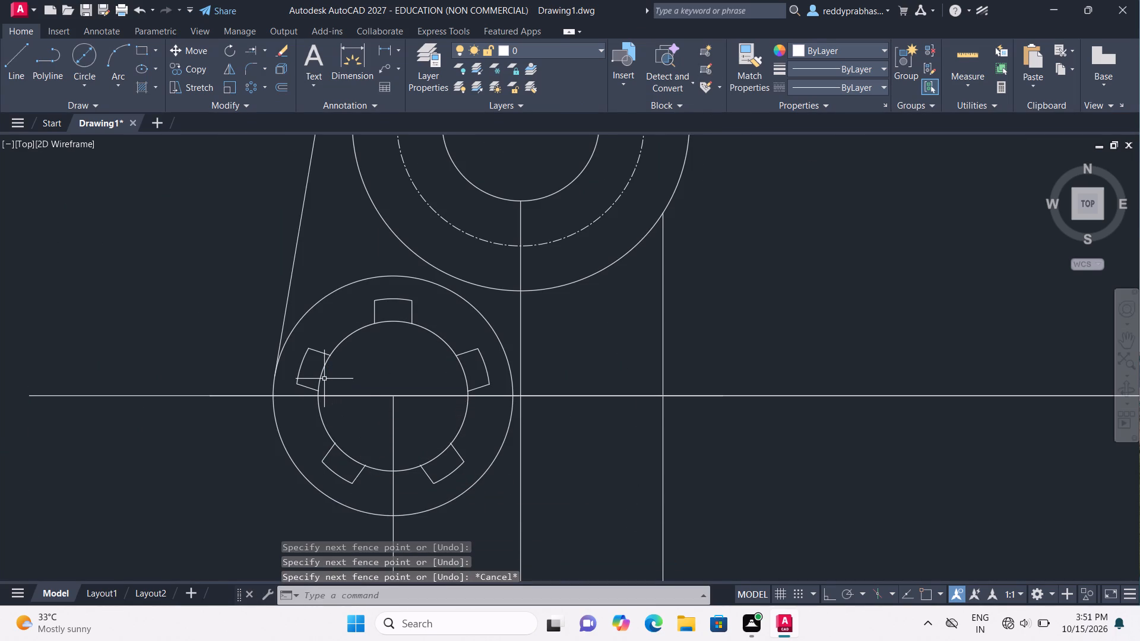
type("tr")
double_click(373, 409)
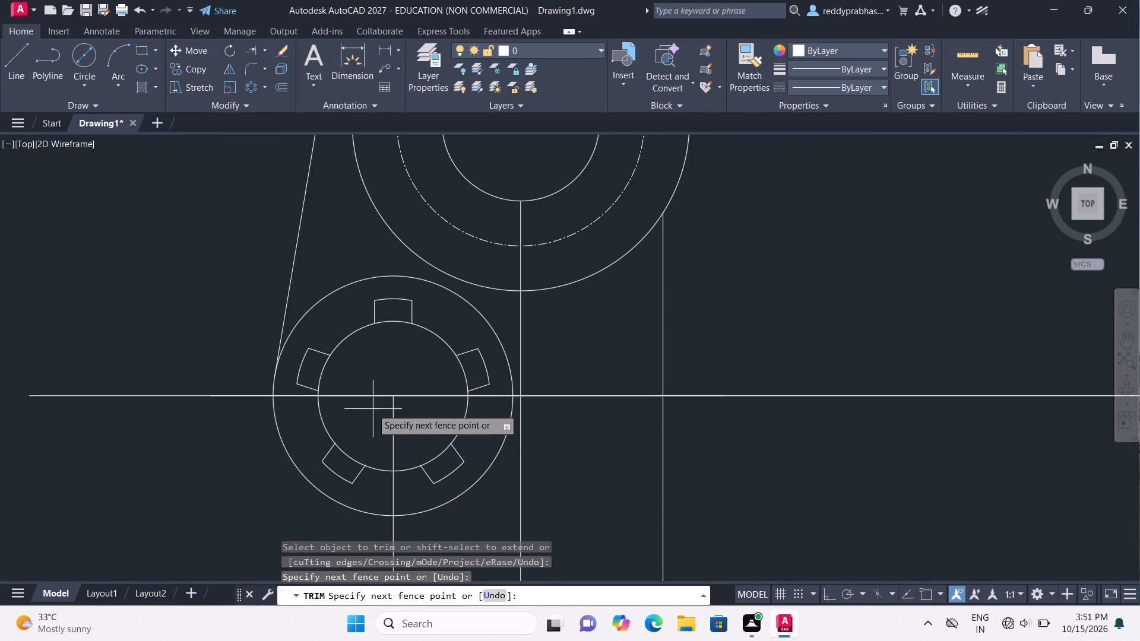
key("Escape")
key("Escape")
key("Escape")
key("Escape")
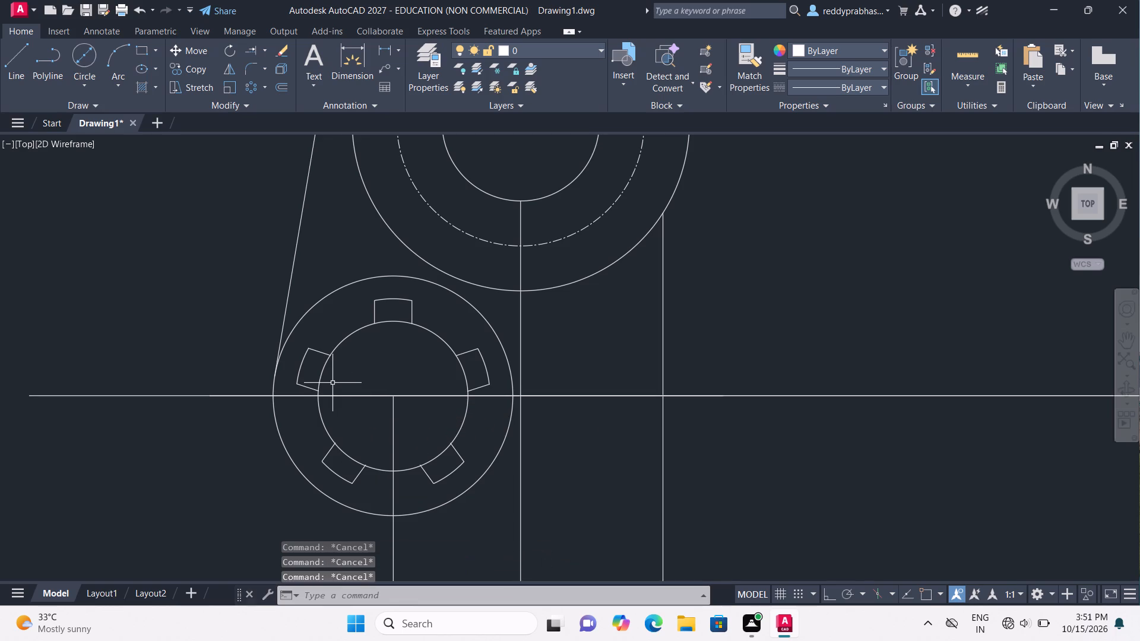
Trim the lower-left inner circle between the side lines of each of the five arrayed notches.
key("t")
key("r")
left_click(366, 412)
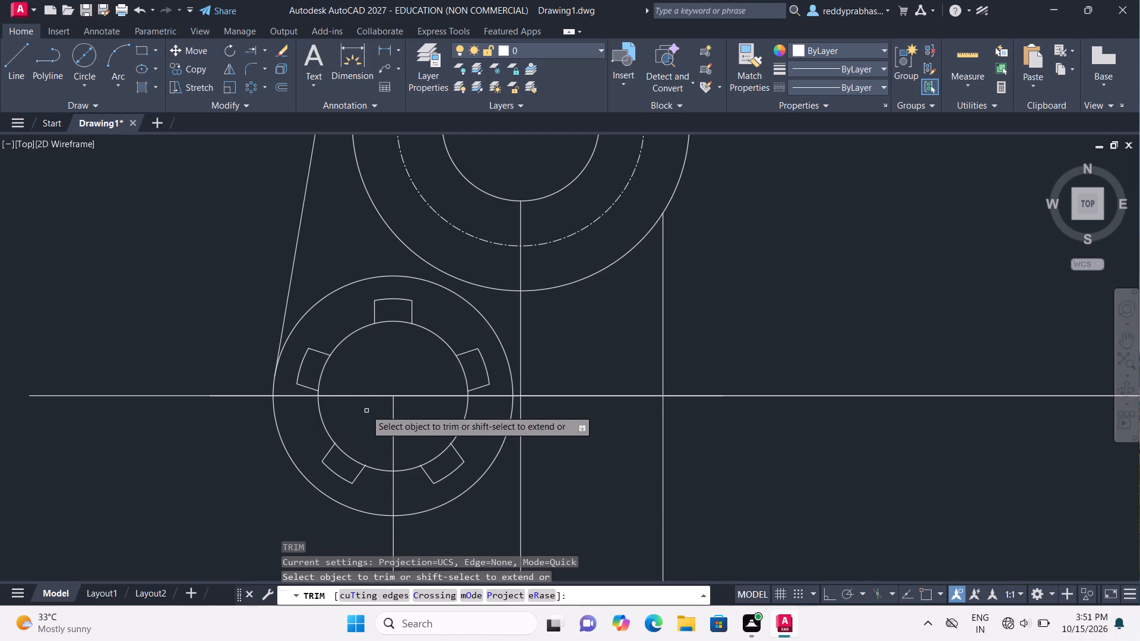
left_click(322, 377)
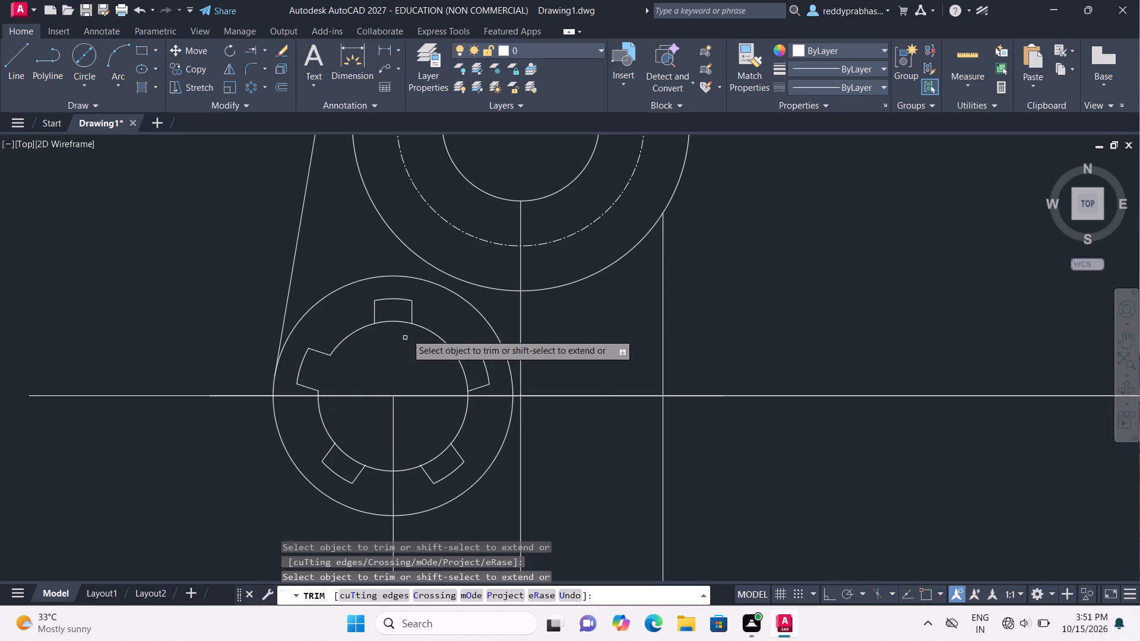
left_click(389, 323)
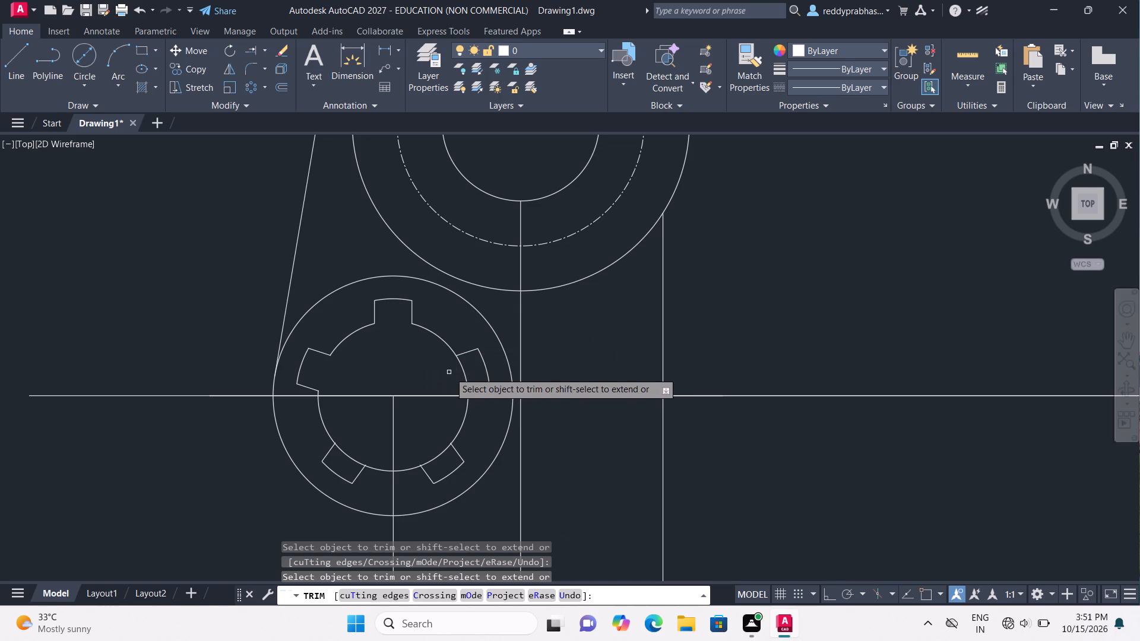
double_click(464, 369)
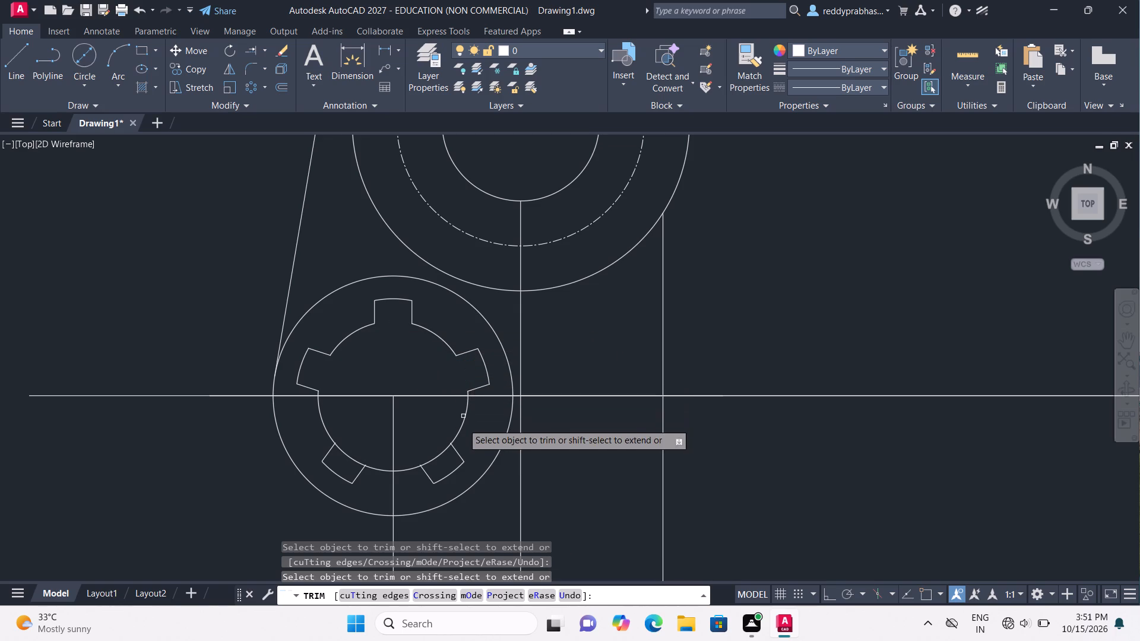
double_click(442, 452)
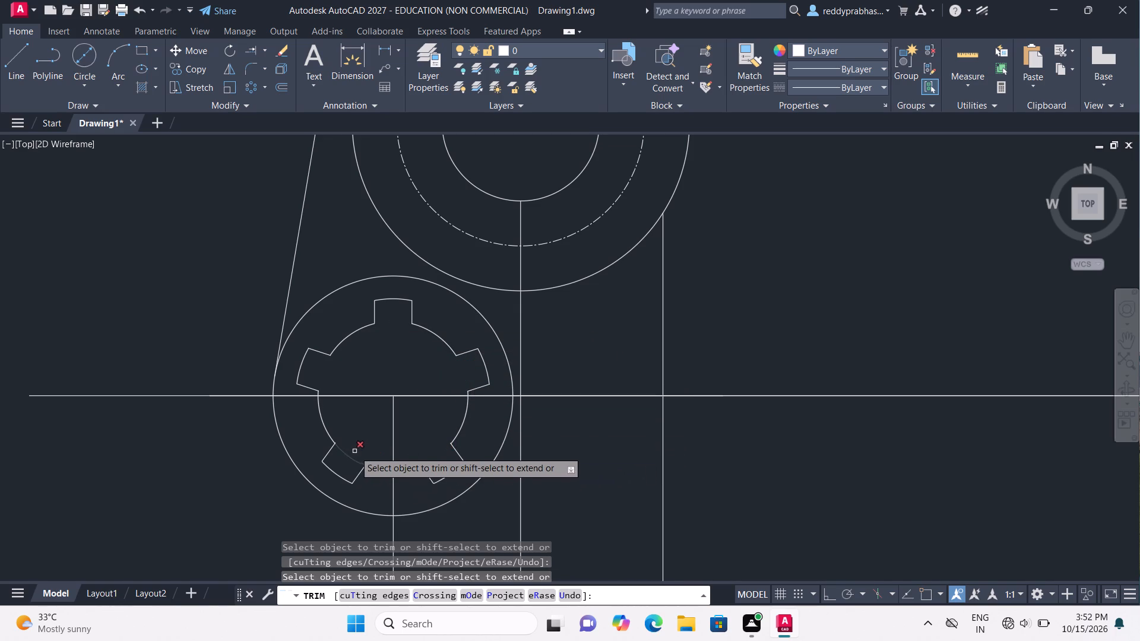
left_click(354, 457)
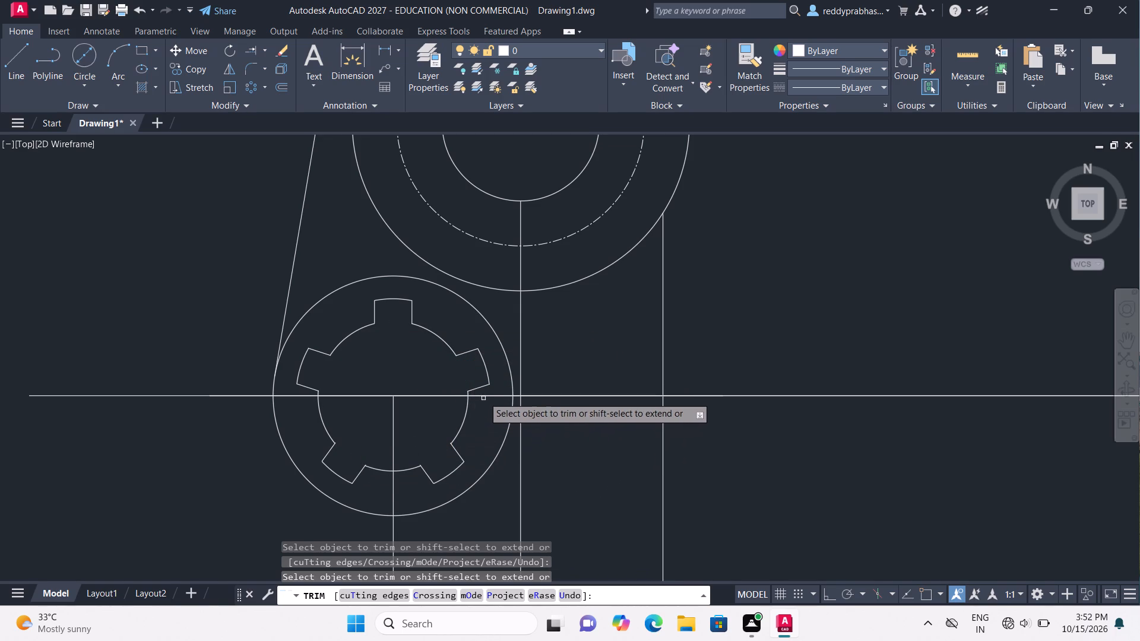
double_click(487, 394)
scroll(490, 433, "down", 1)
key("Escape")
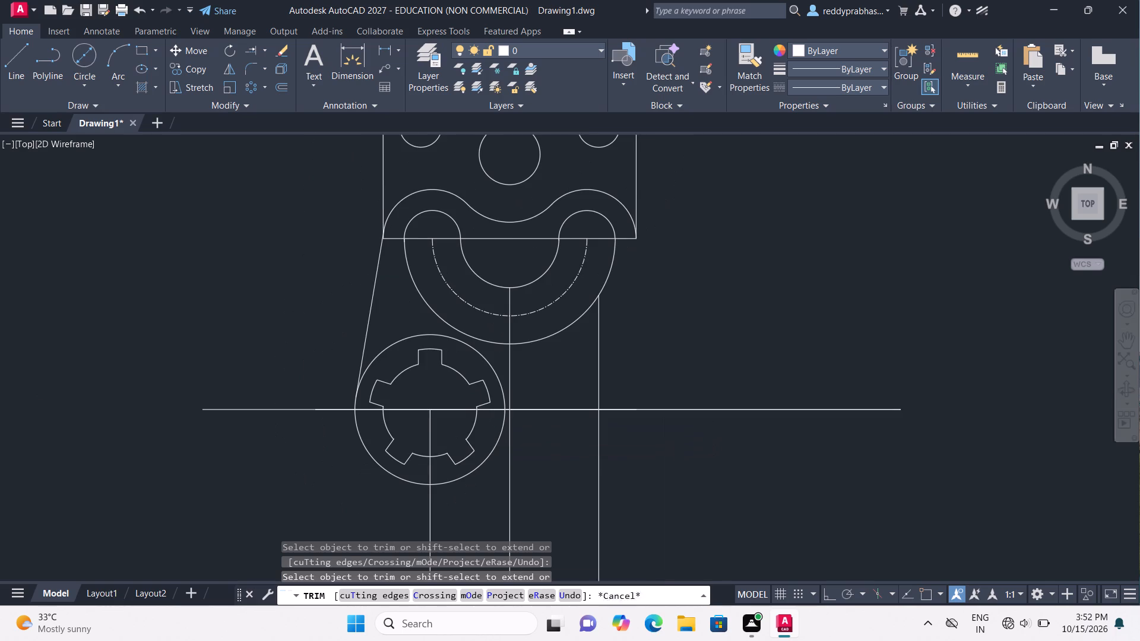
With Ortho on, draw a vertical line from the upper plate's lower-right corner down past the long horizontal line.
scroll(490, 433, "down", 2)
scroll(490, 433, "up", 1)
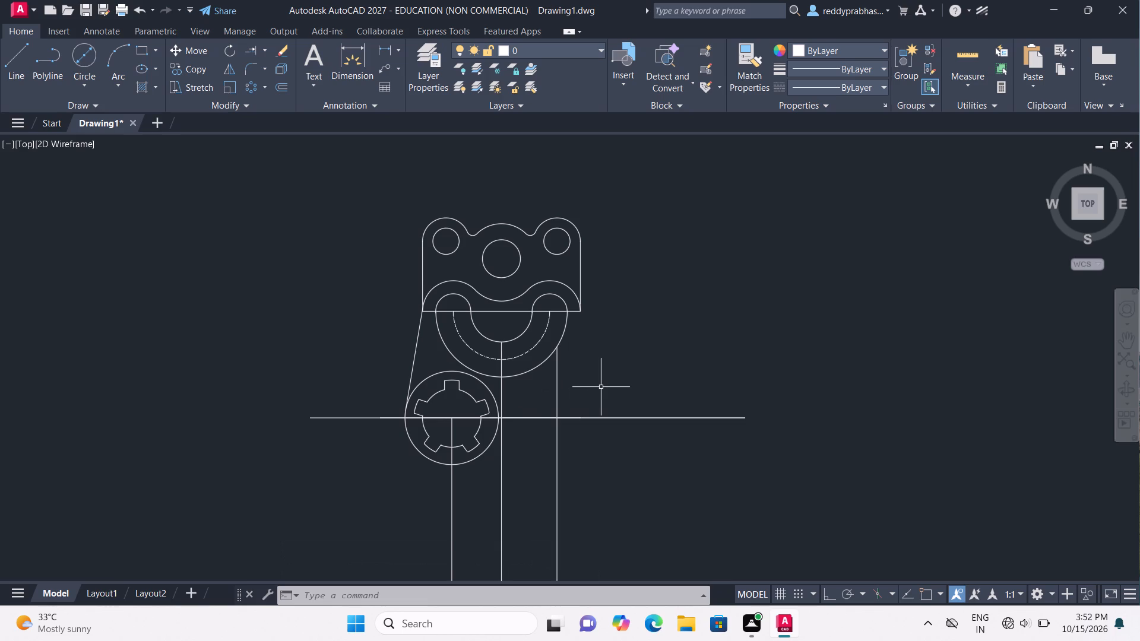
scroll(509, 335, "up", 2)
scroll(608, 335, "up", 3)
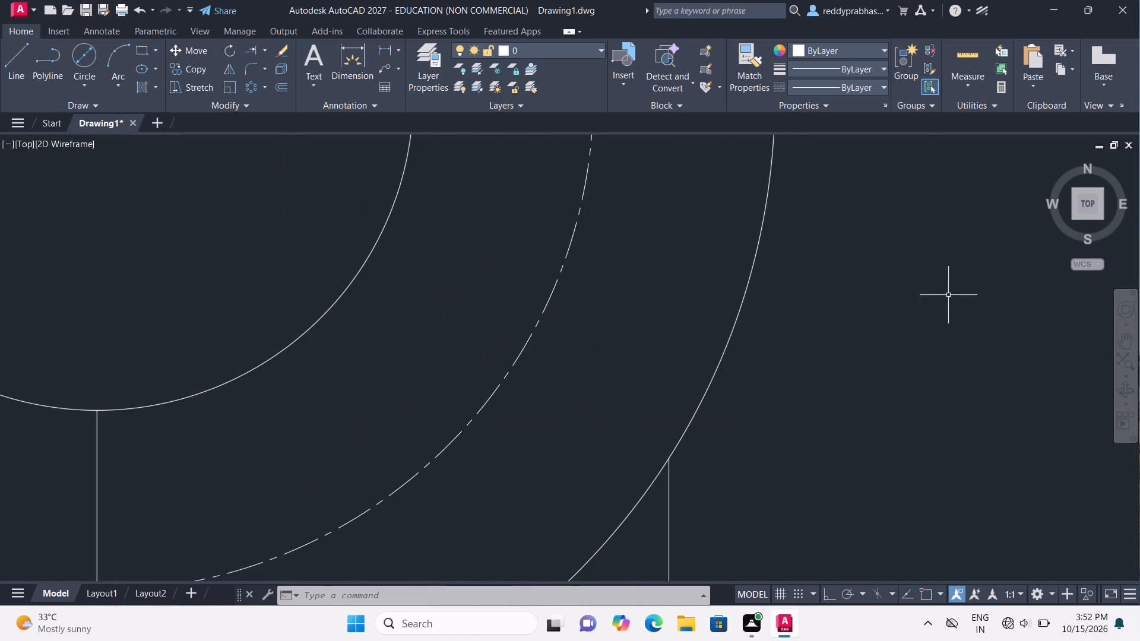
scroll(964, 293, "down", 1)
key("Escape")
type("li")
left_click(1007, 333)
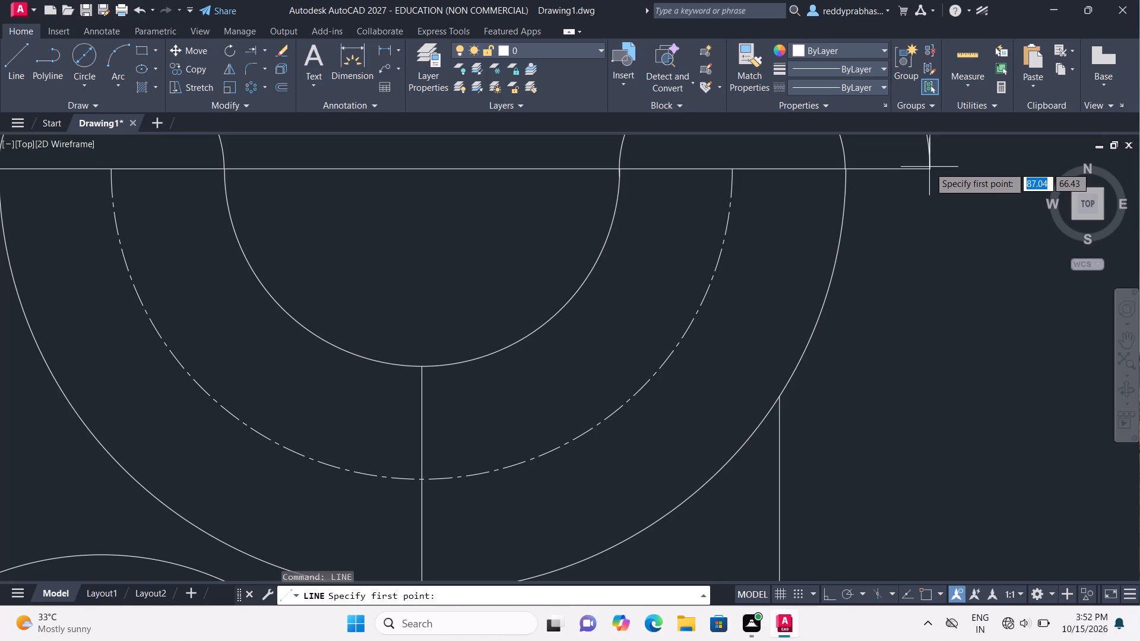
scroll(929, 167, "up", 1)
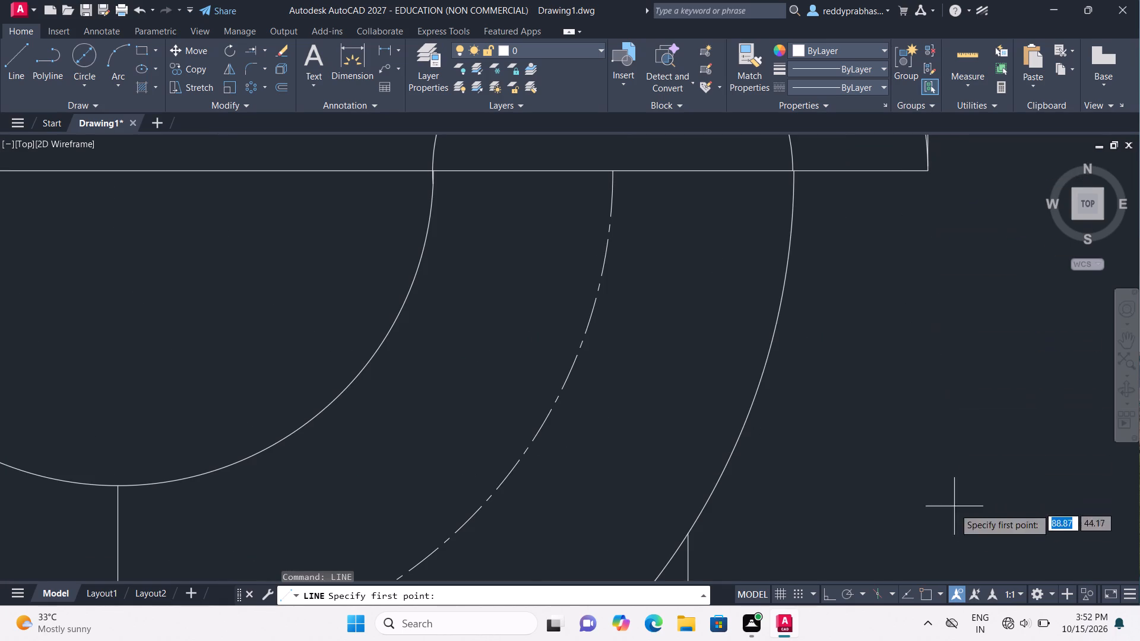
left_click(829, 598)
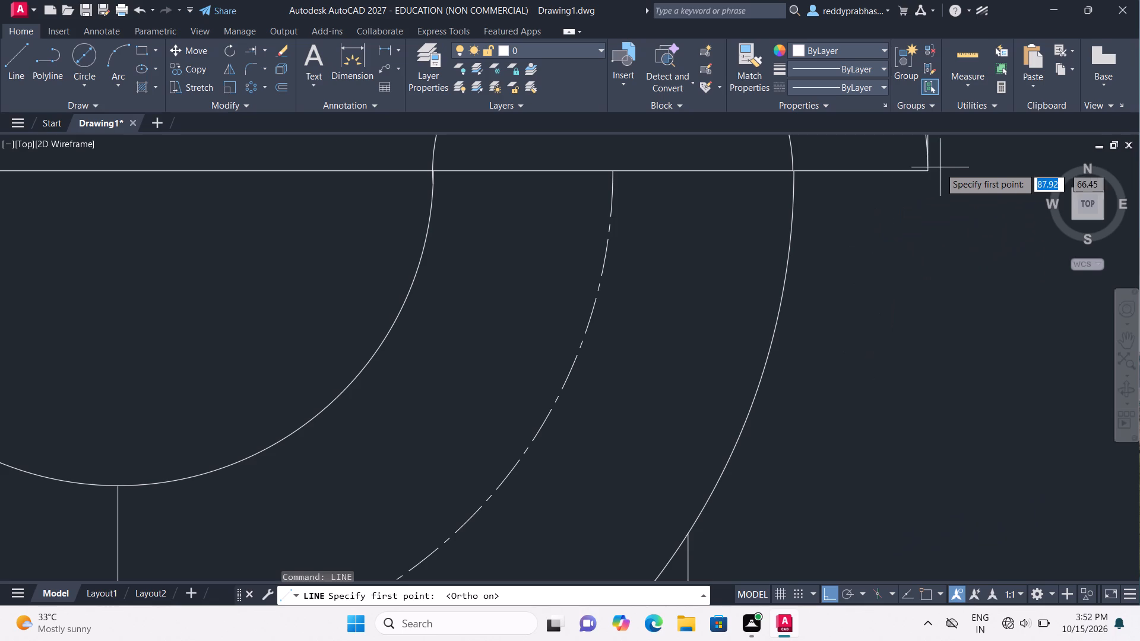
scroll(930, 175, "up", 2)
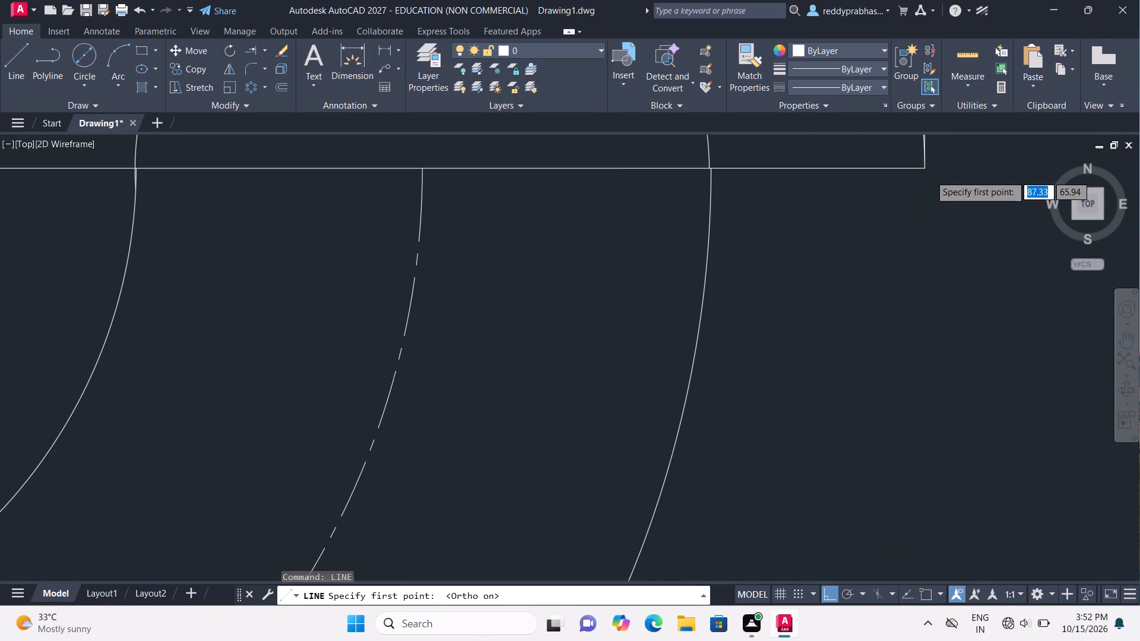
left_click(920, 165)
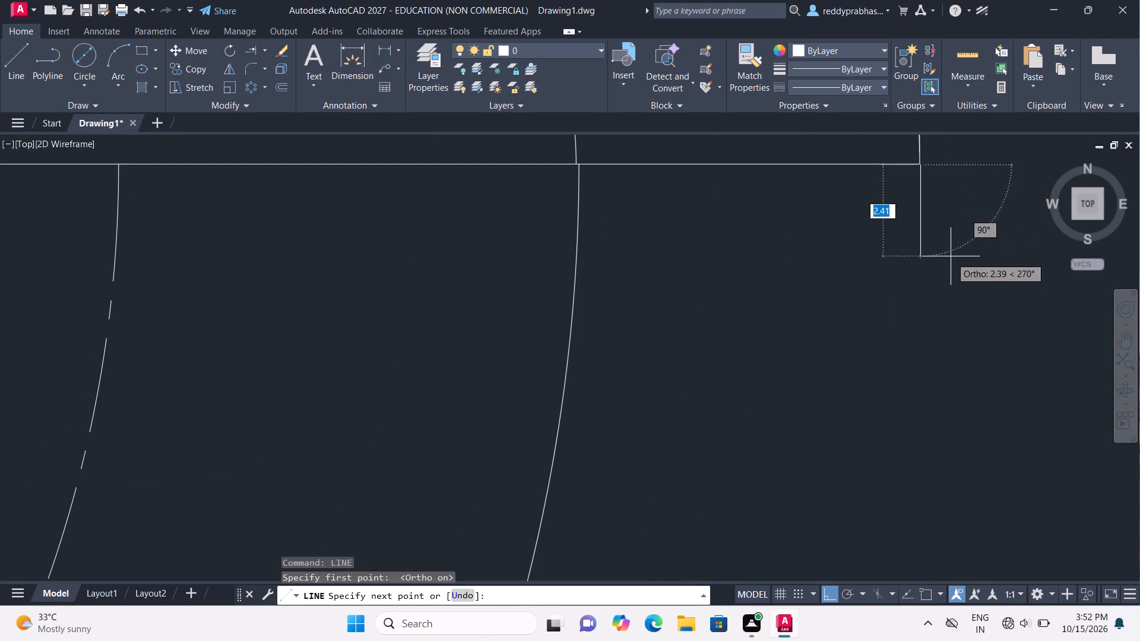
scroll(957, 276, "down", 5)
scroll(963, 328, "down", 2)
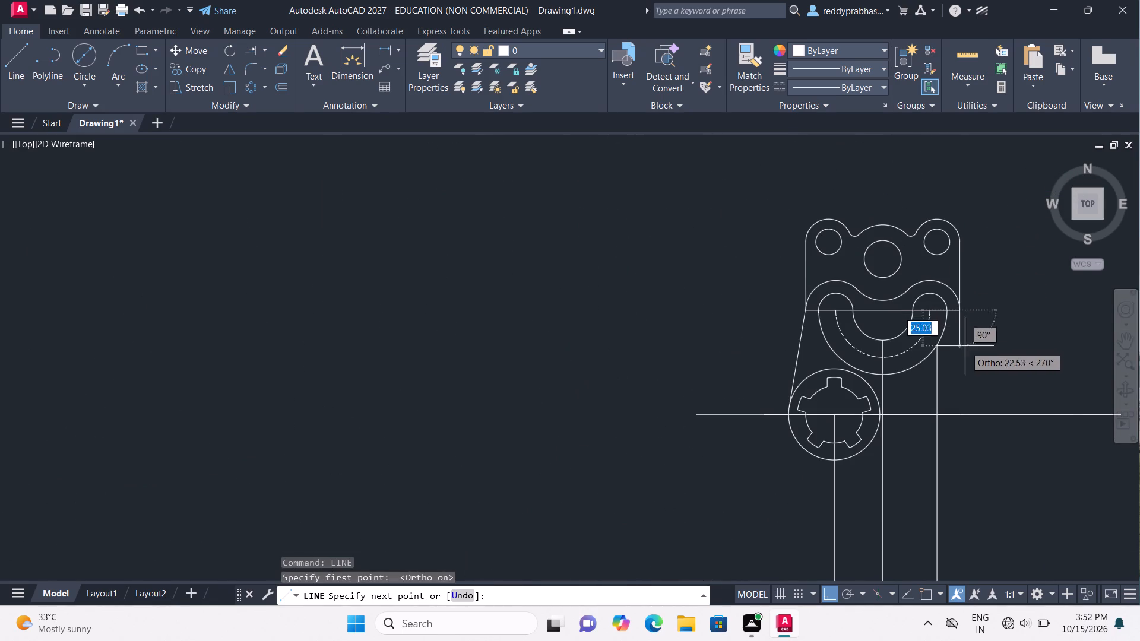
left_click(986, 425)
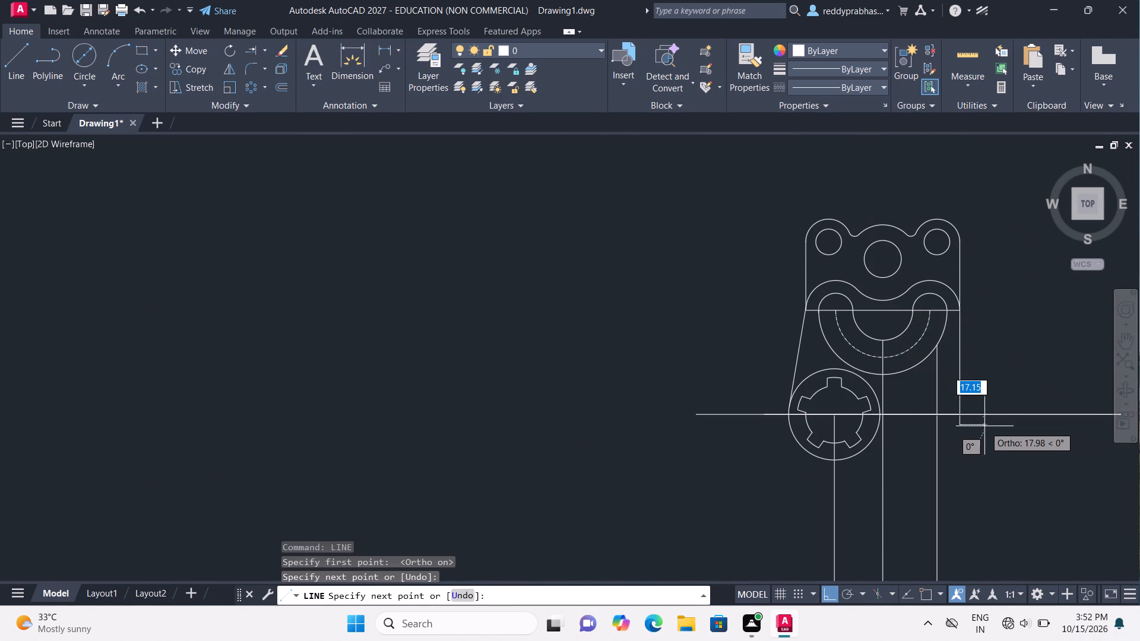
key("Escape")
Trim the new right-hand vertical line's overhang below the long horizontal line.
type("tr")
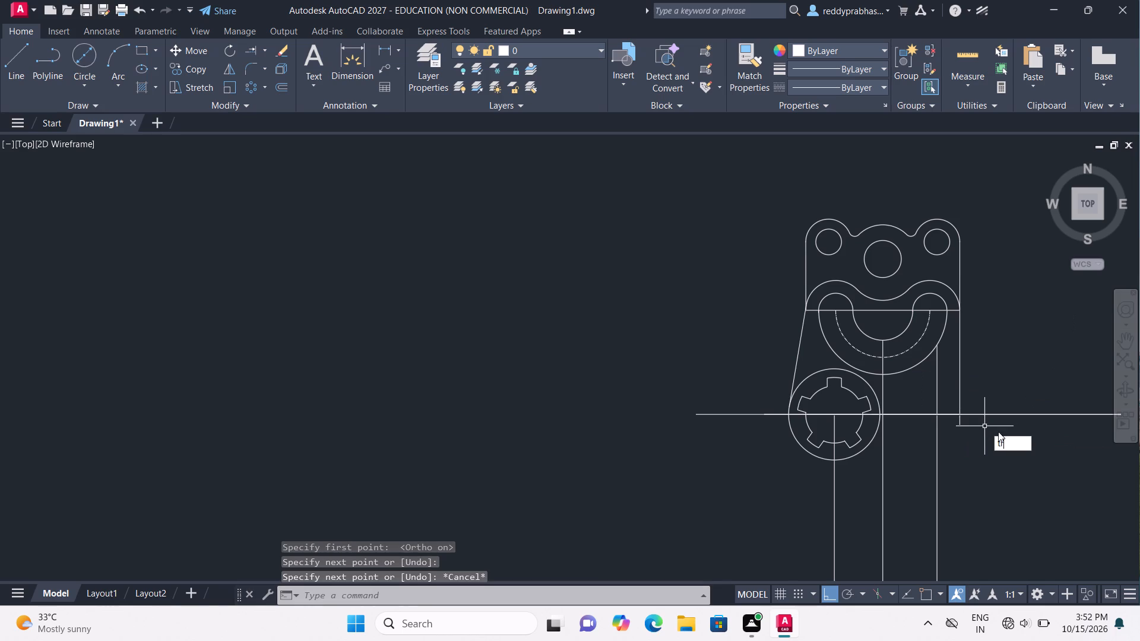
left_click(1030, 459)
left_click_drag(1008, 445, 994, 439)
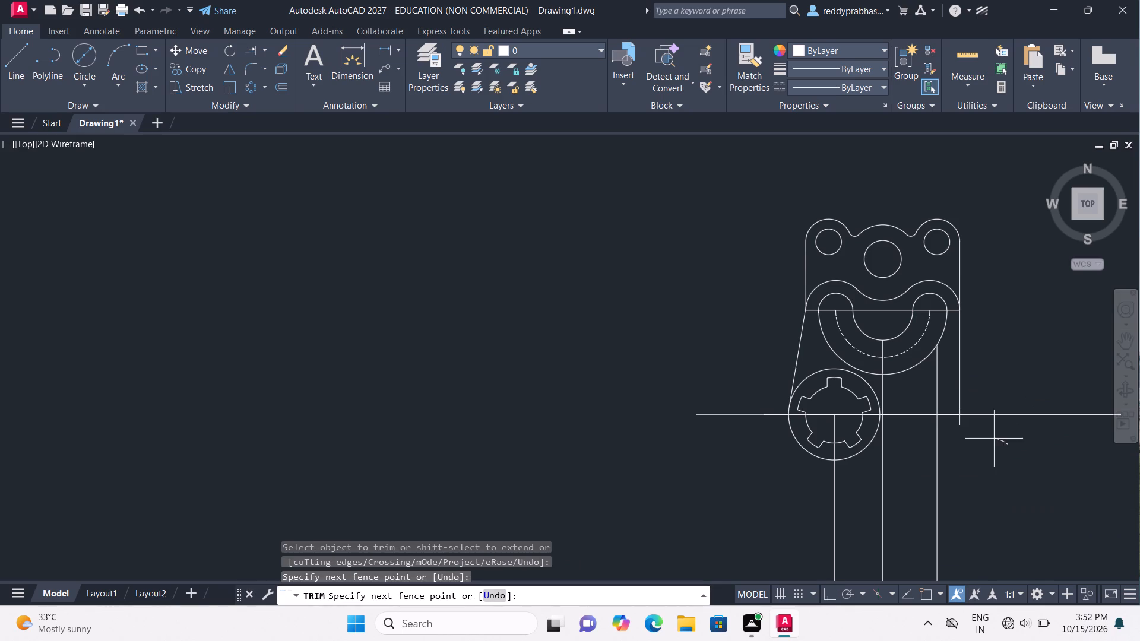
left_click_drag(994, 439, 966, 418)
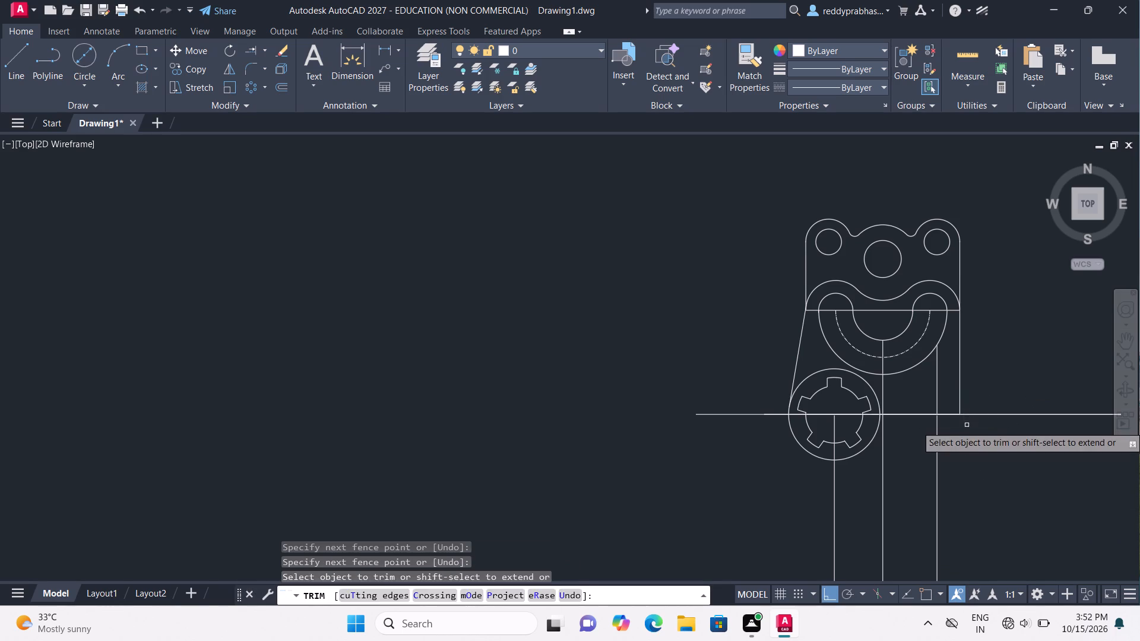
Trim away the two vertical construction lines running down from the curved slot, including the pieces inside the slot.
left_click_drag(966, 426, 879, 453)
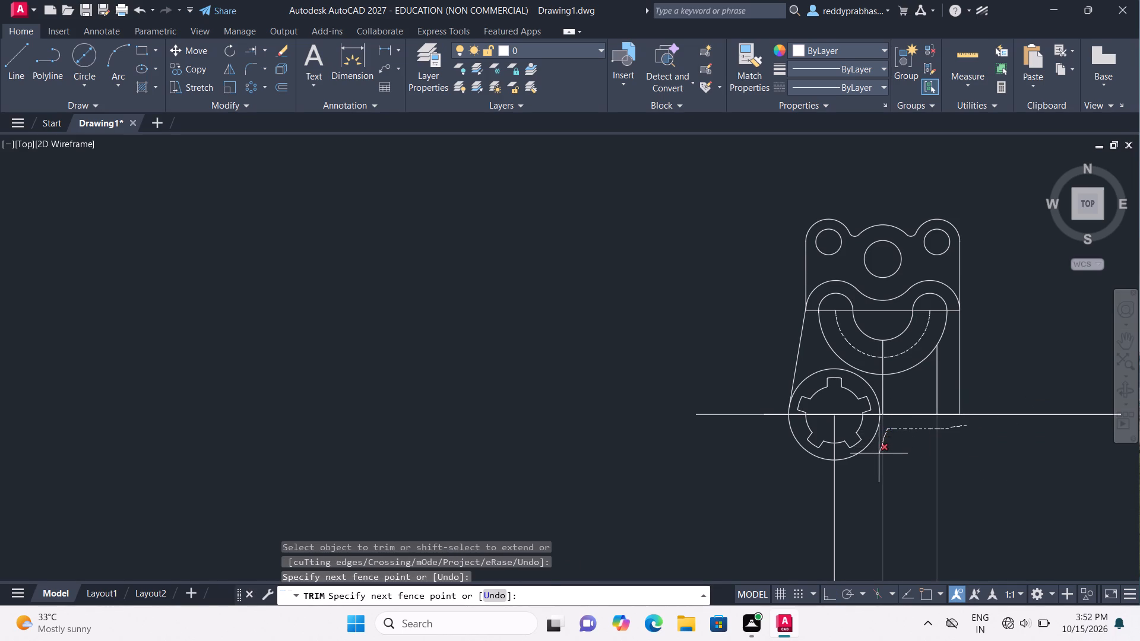
left_click_drag(879, 453, 878, 454)
left_click(941, 392)
left_click_drag(938, 393, 934, 398)
left_click_drag(934, 398, 951, 386)
left_click(951, 386)
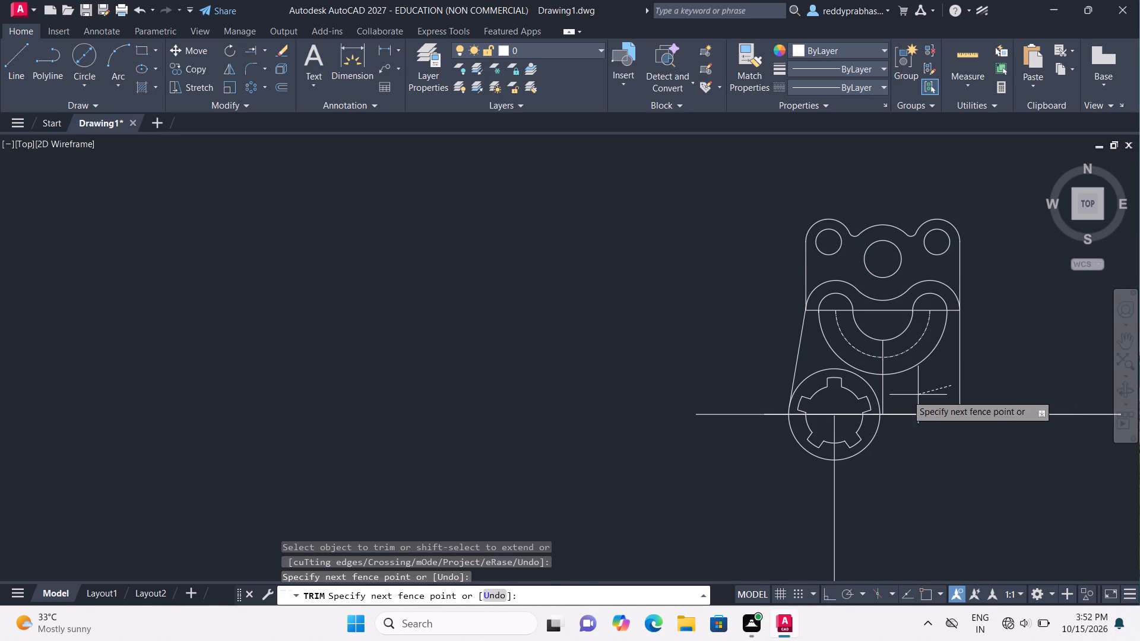
left_click(875, 387)
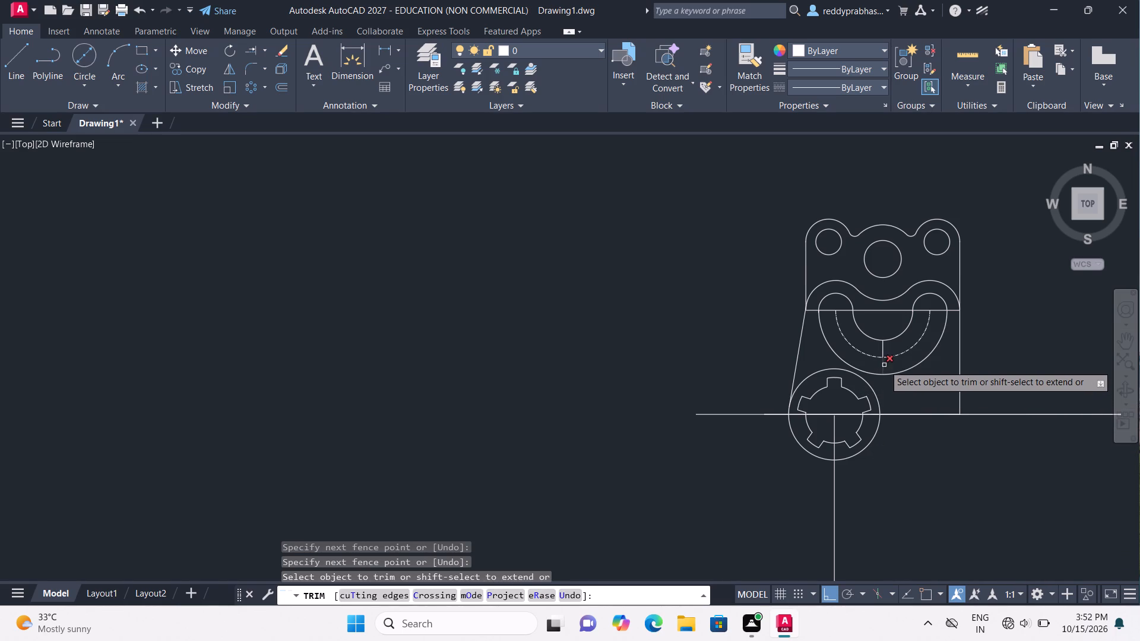
left_click(884, 365)
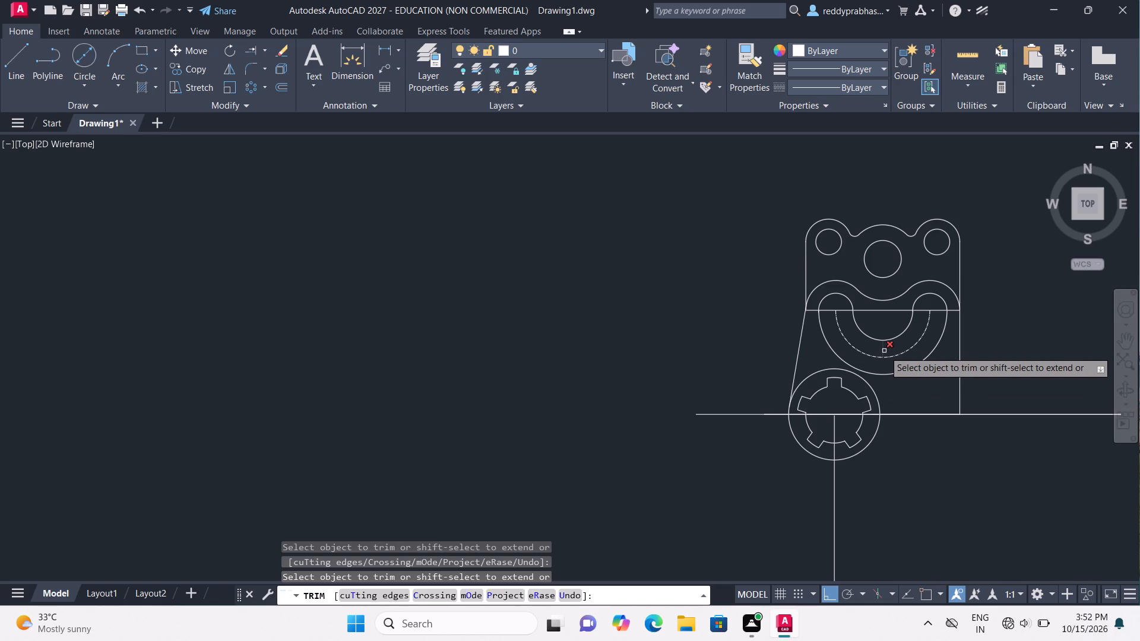
left_click(884, 351)
Trim away every segment of the horizontal line crossing the curved slot between the plate's two side edges.
left_click(952, 310)
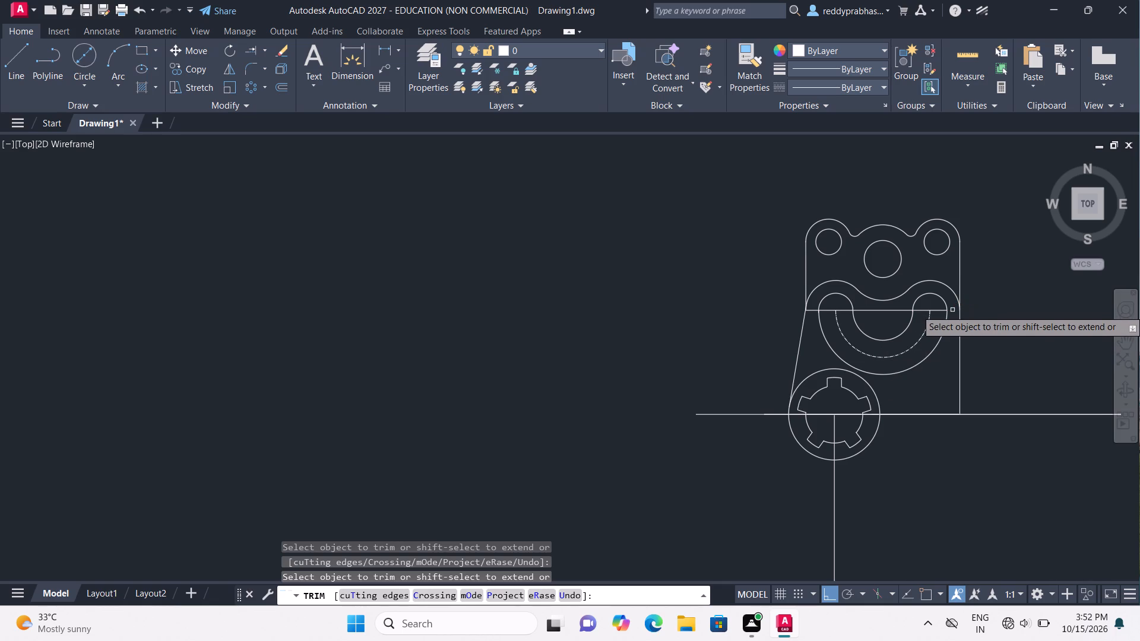
left_click(940, 311)
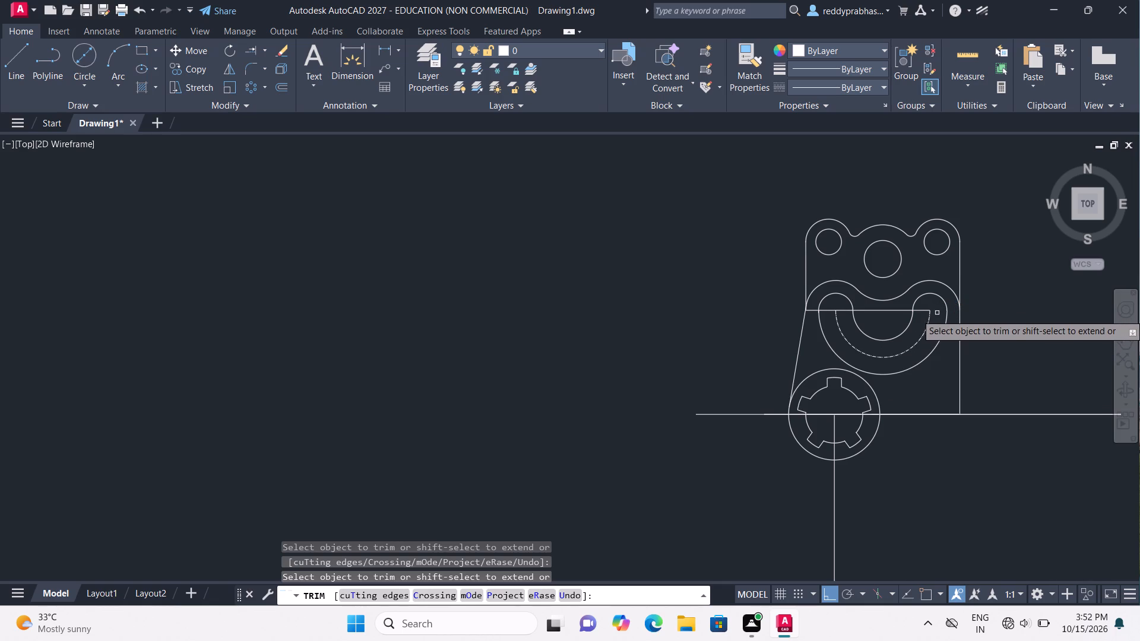
left_click(921, 312)
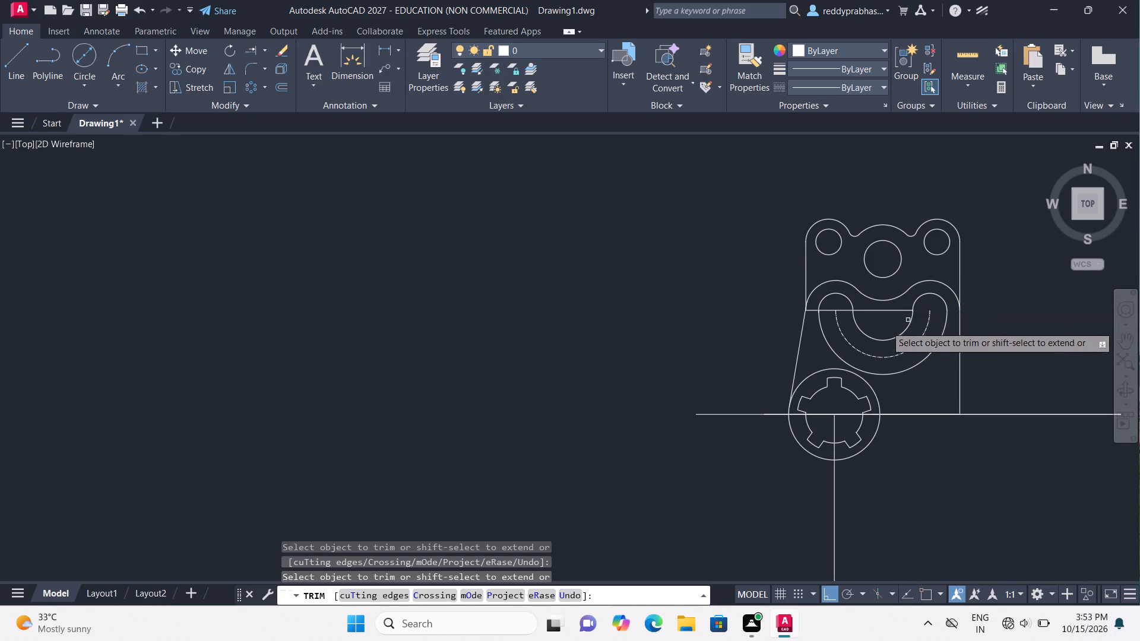
double_click(829, 310)
left_click(847, 310)
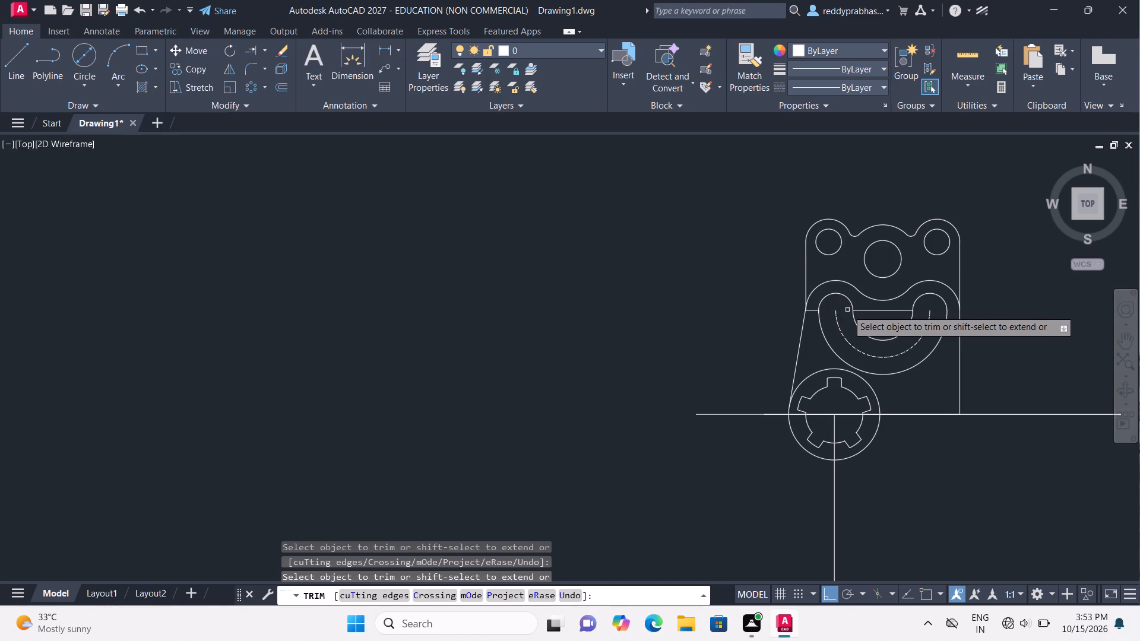
left_click(870, 309)
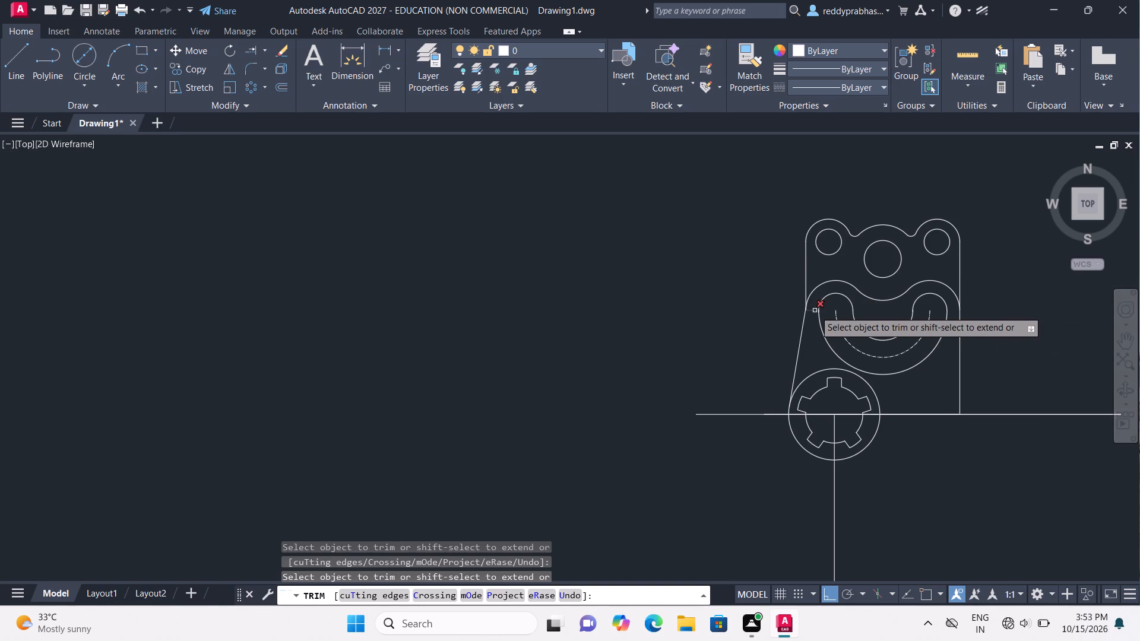
left_click(814, 310)
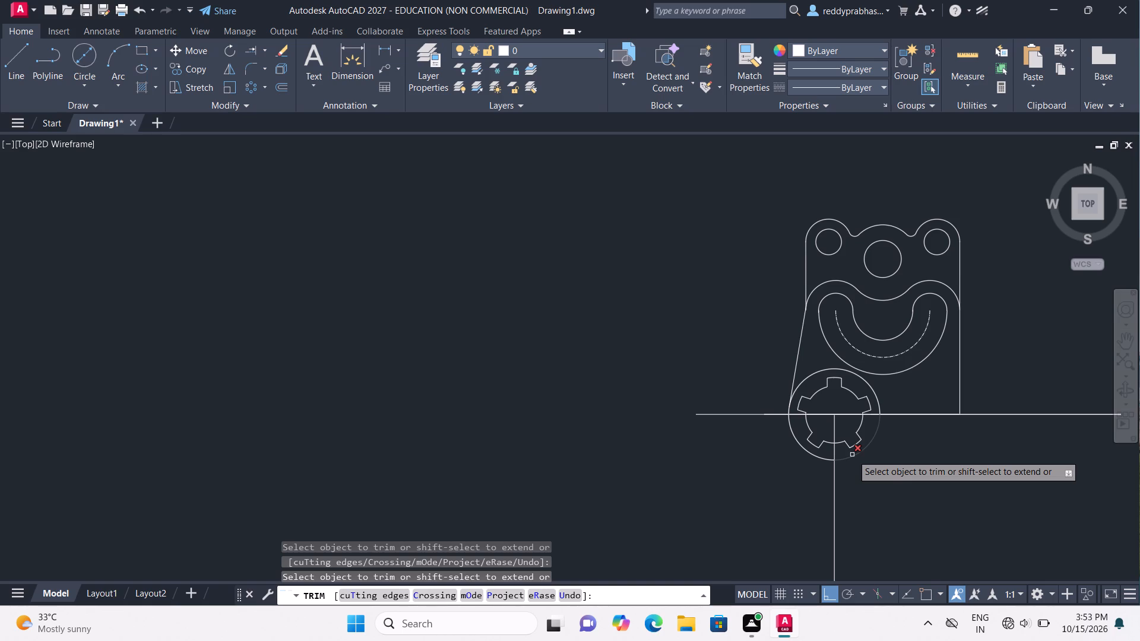
key("Escape")
key("Escape")
key("Escape")
key("Escape")
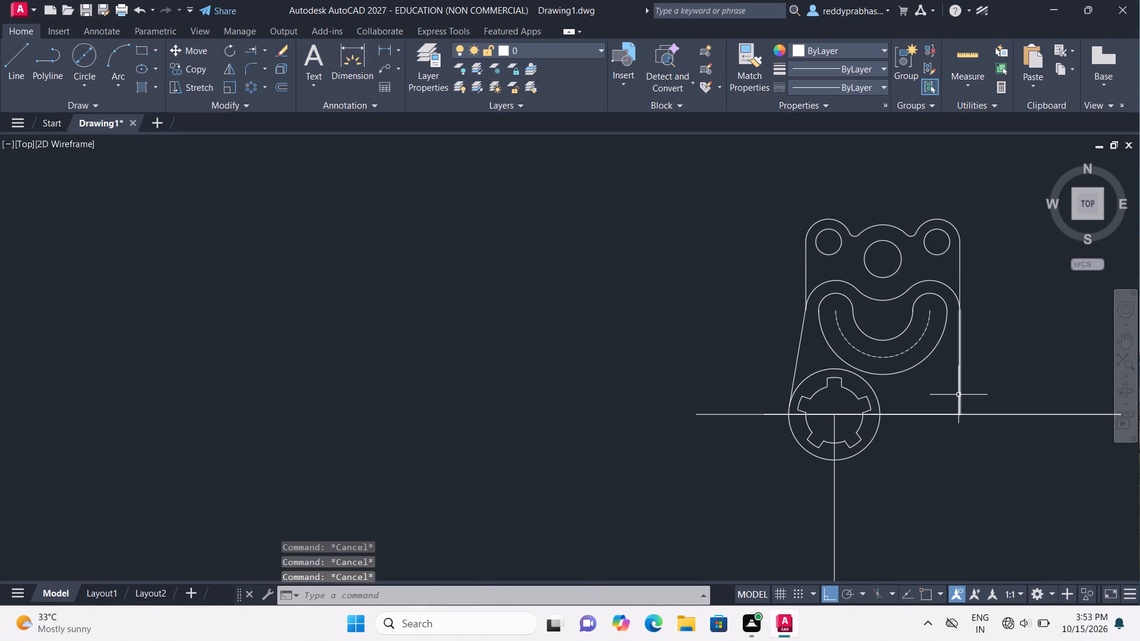
Fillet the bottom horizontal line to the outer circle around the notched hole with a 15 mm radius.
type("fi")
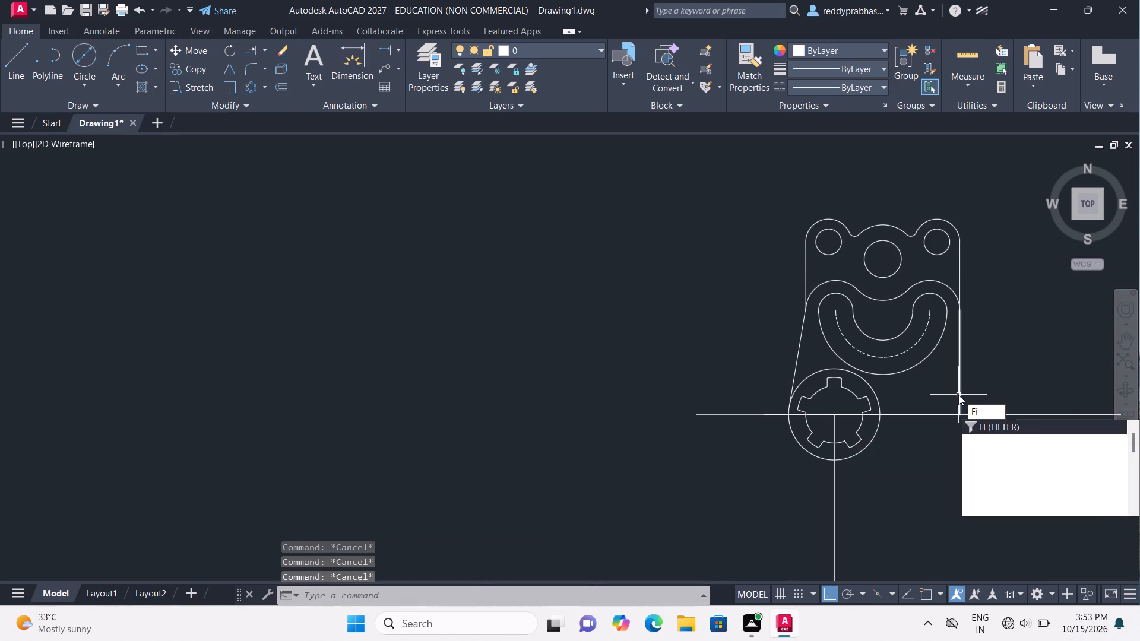
left_click(992, 434)
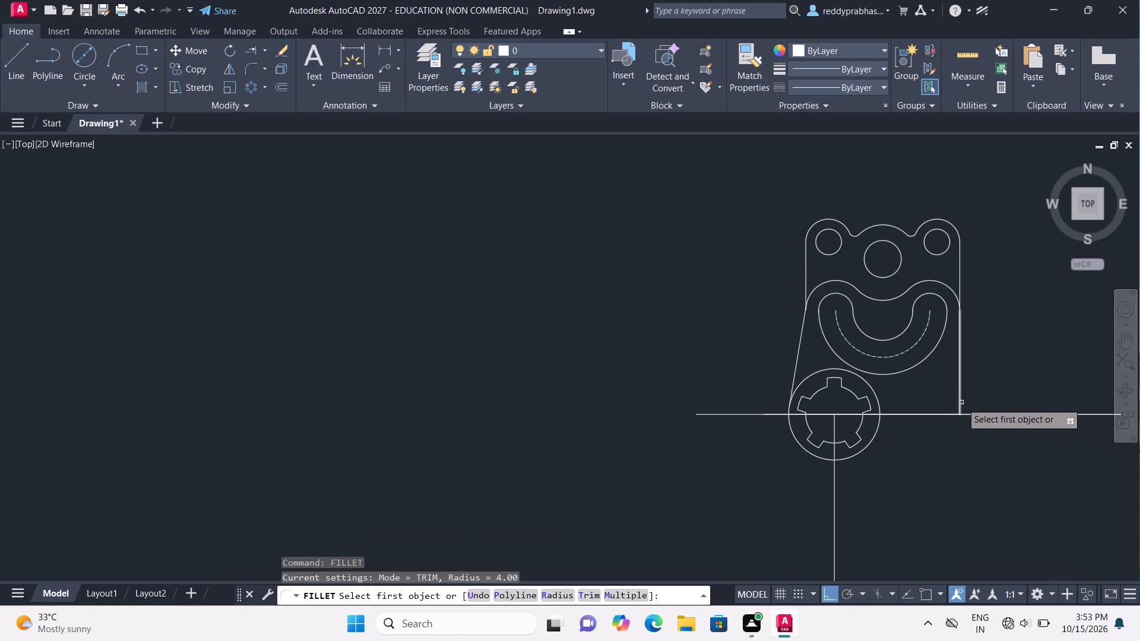
left_click(564, 594)
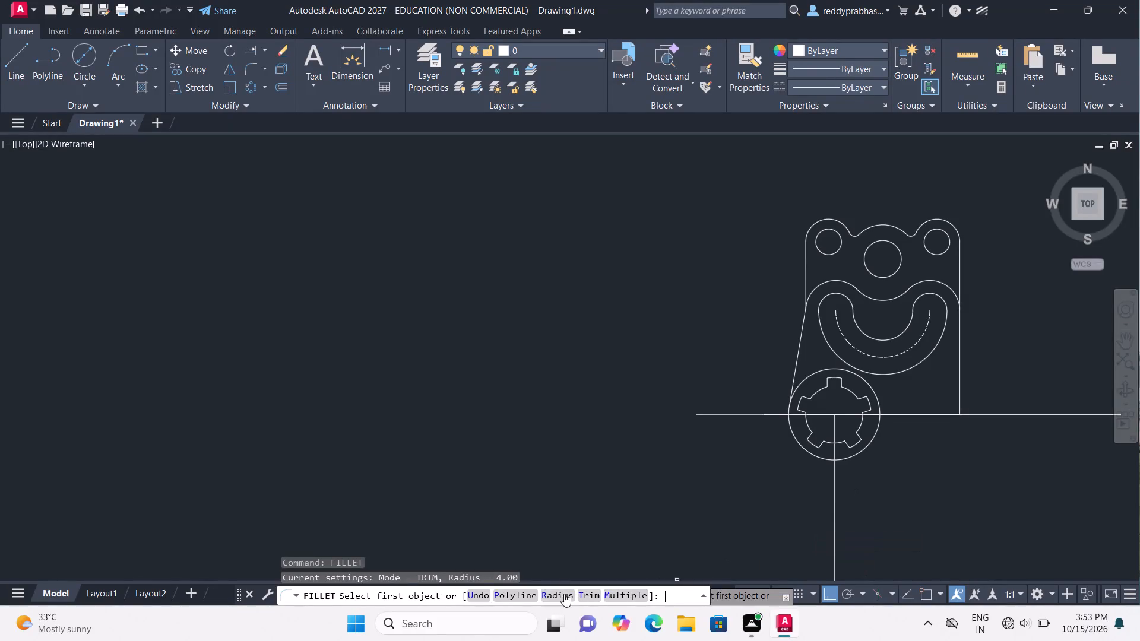
type("15")
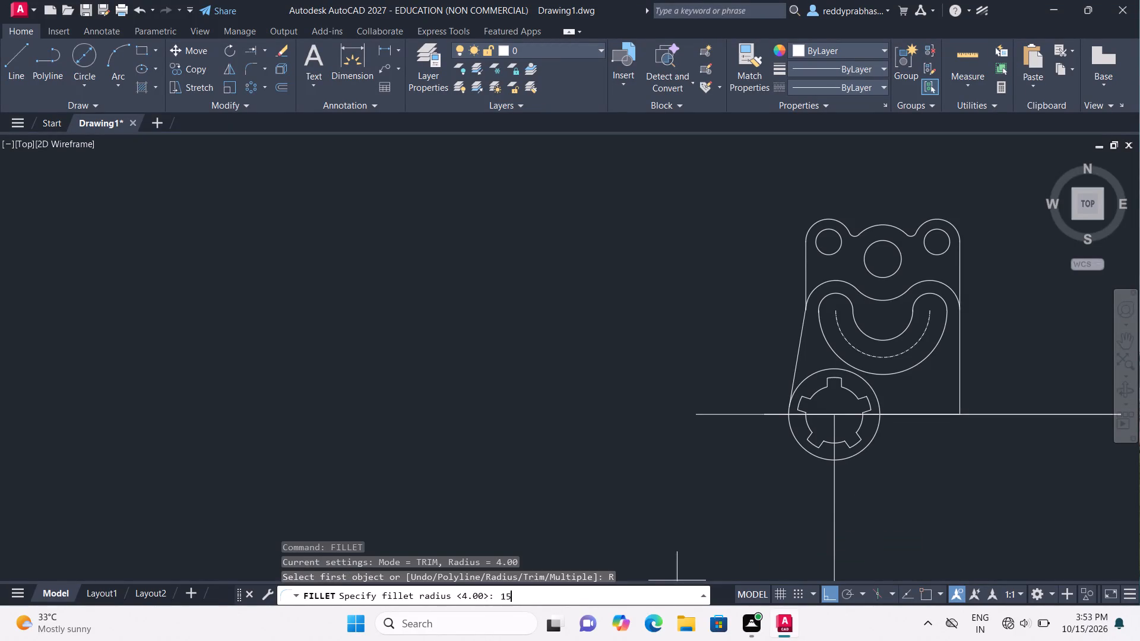
key("Return")
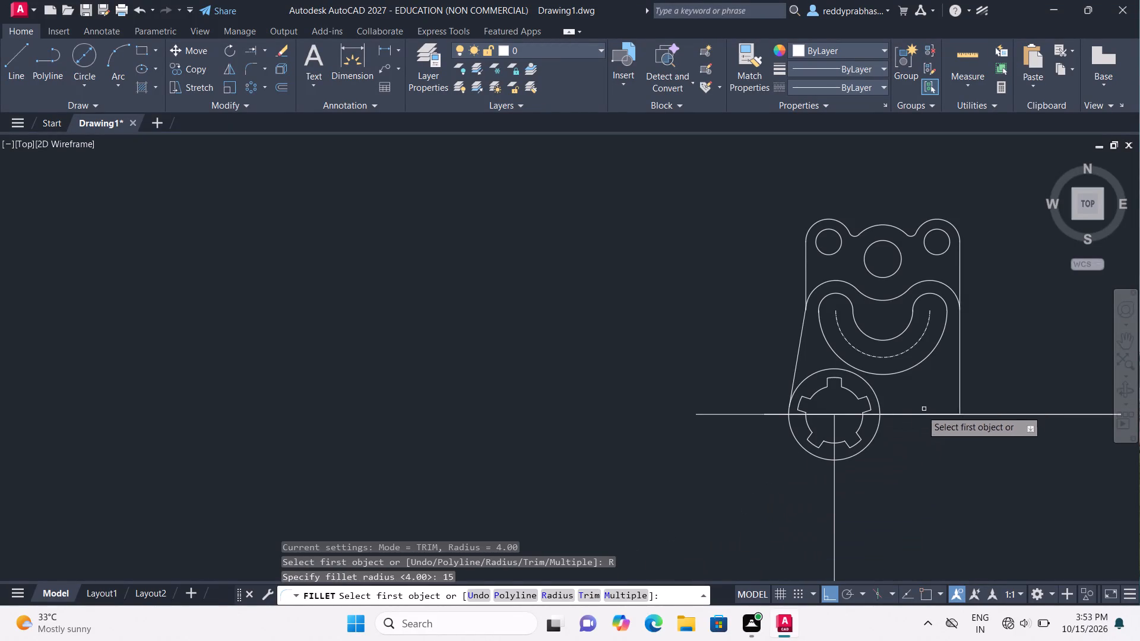
left_click(897, 416)
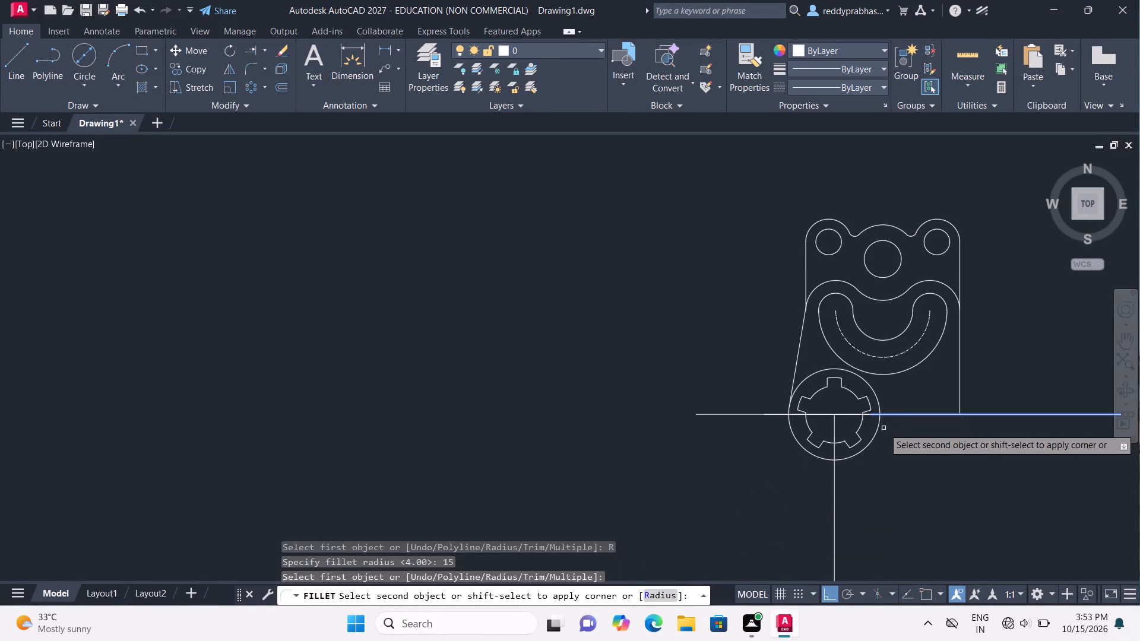
left_click(877, 431)
key("Escape")
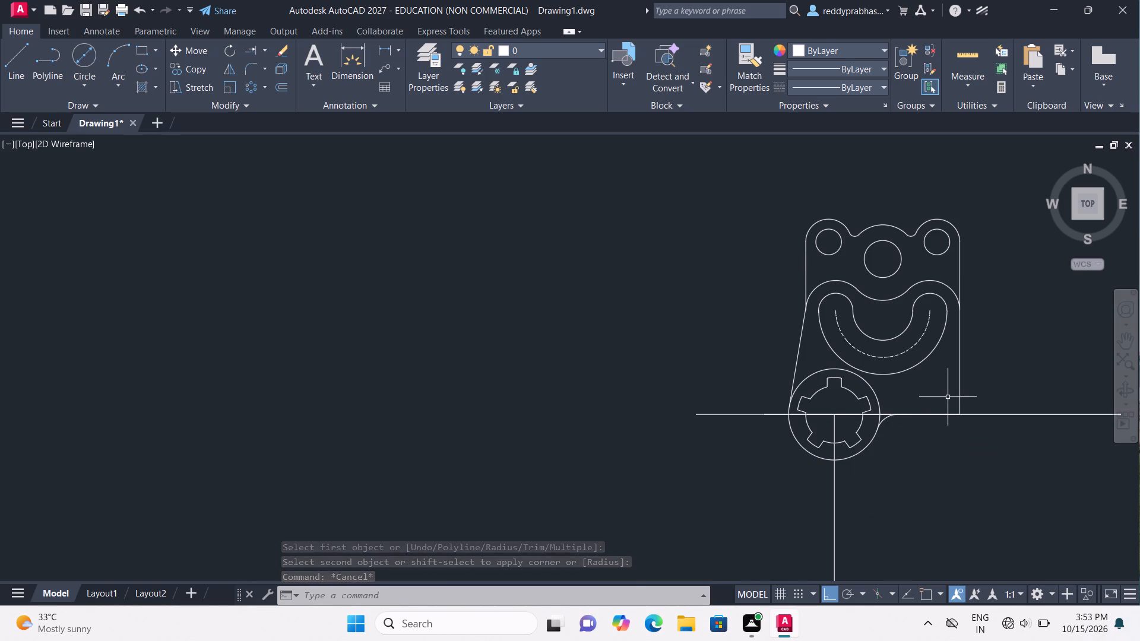
Fillet the part's lower-right corner between the vertical side line and the bottom line with a 10 mm radius.
type("fi")
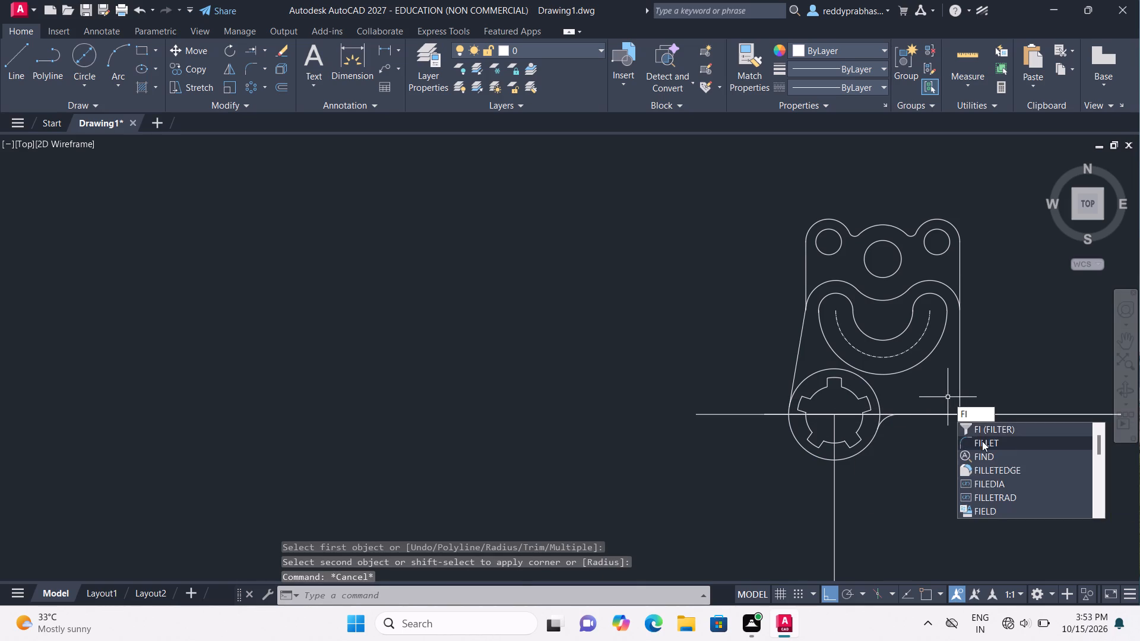
left_click(982, 441)
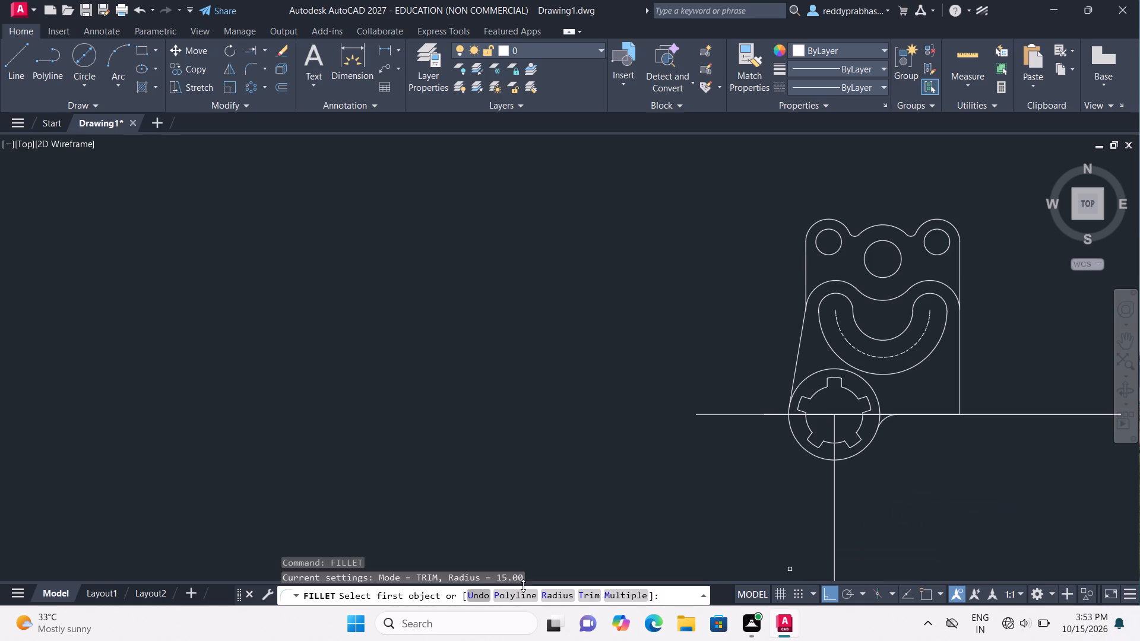
left_click(546, 591)
type("10")
key("Return")
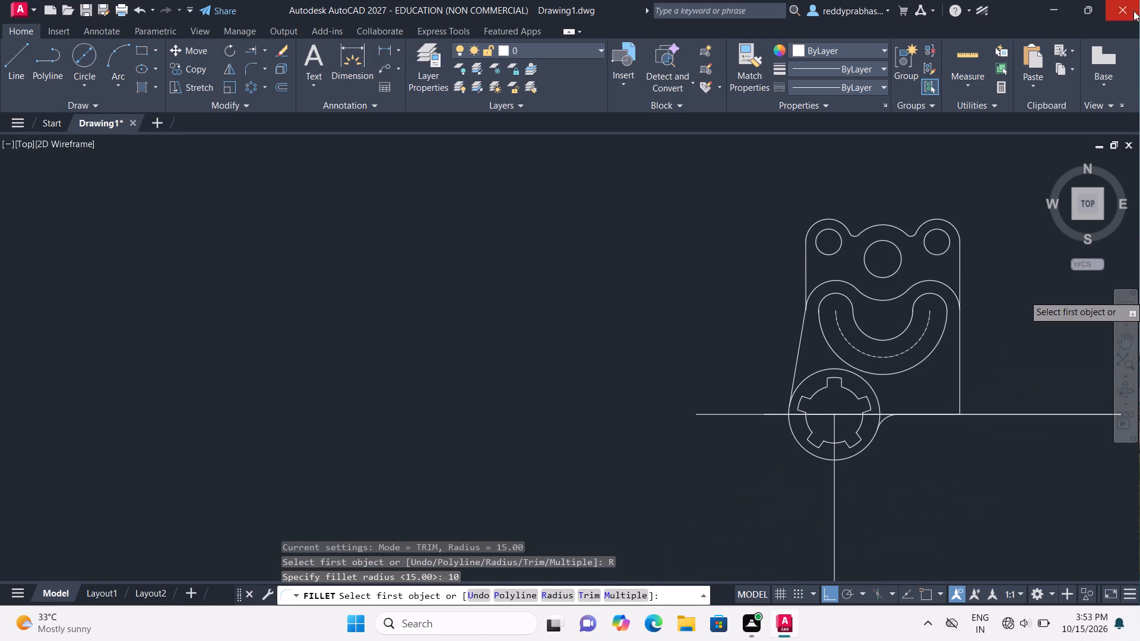
left_click(959, 383)
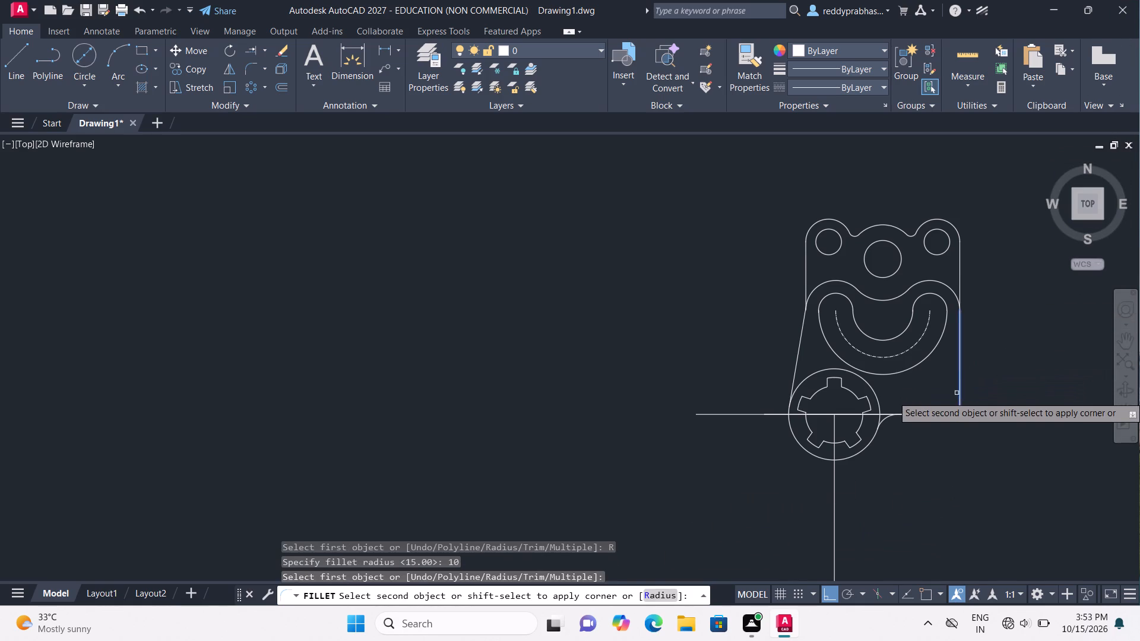
left_click(936, 414)
key("Escape")
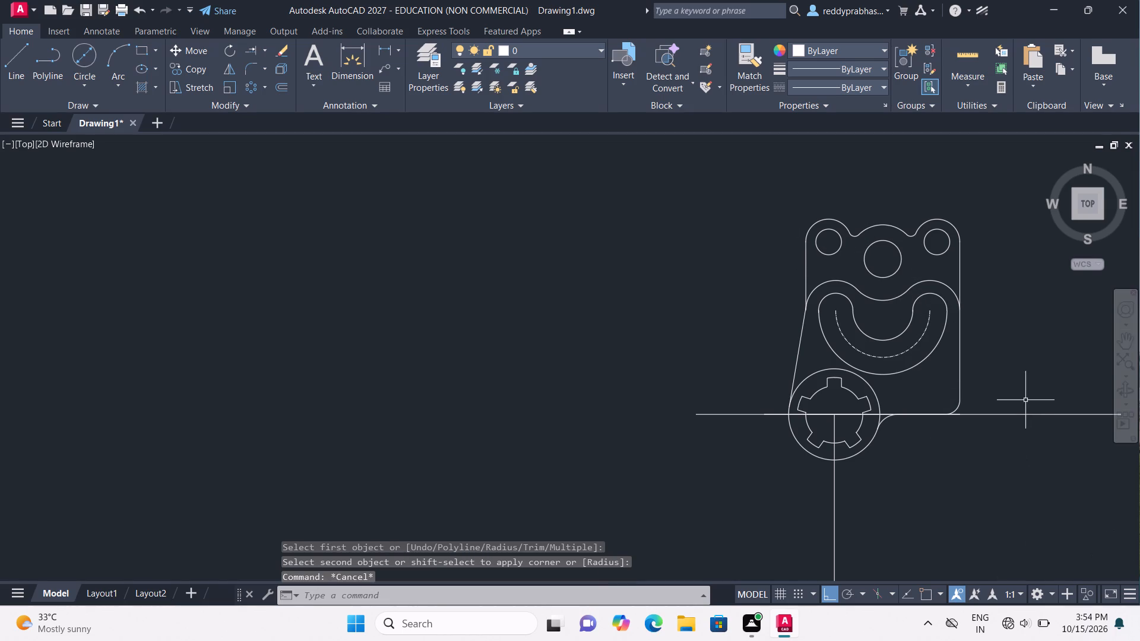
Erase the four overlapping horizontal construction lines passing through the notched circle, keeping the filleted bottom edge.
left_click(1021, 413)
right_click(1021, 413)
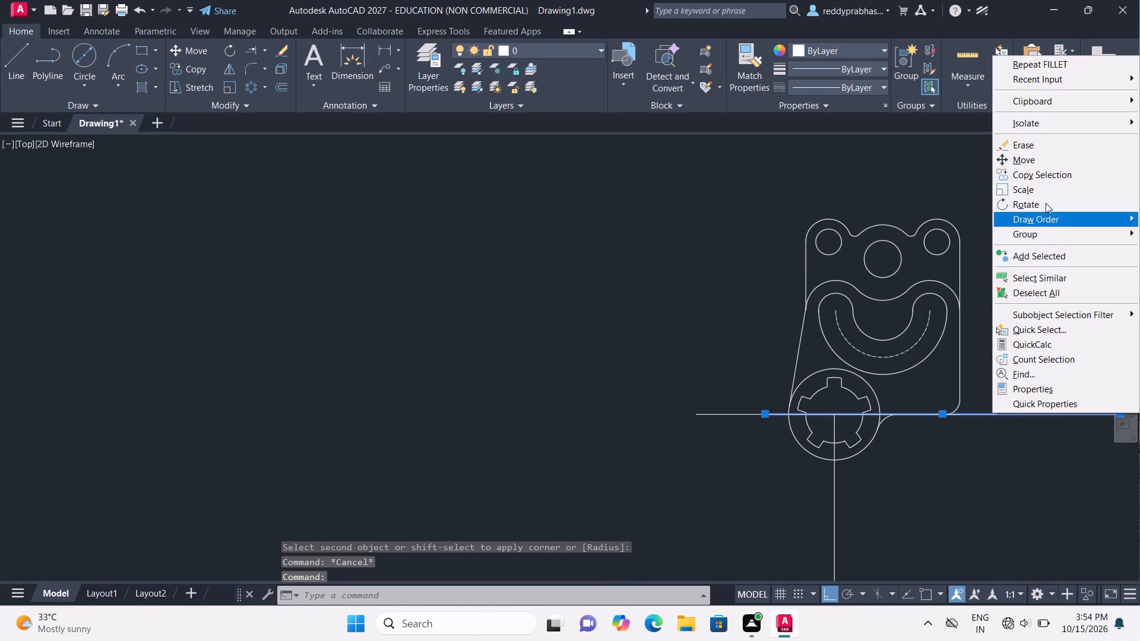
left_click(1041, 146)
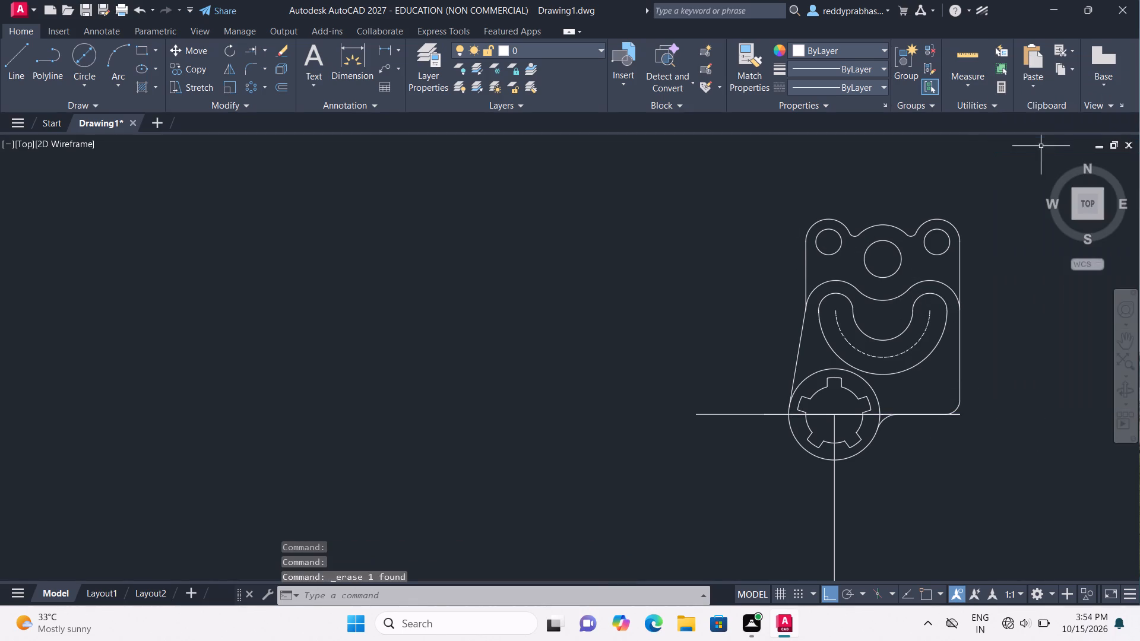
scroll(910, 429, "up", 2)
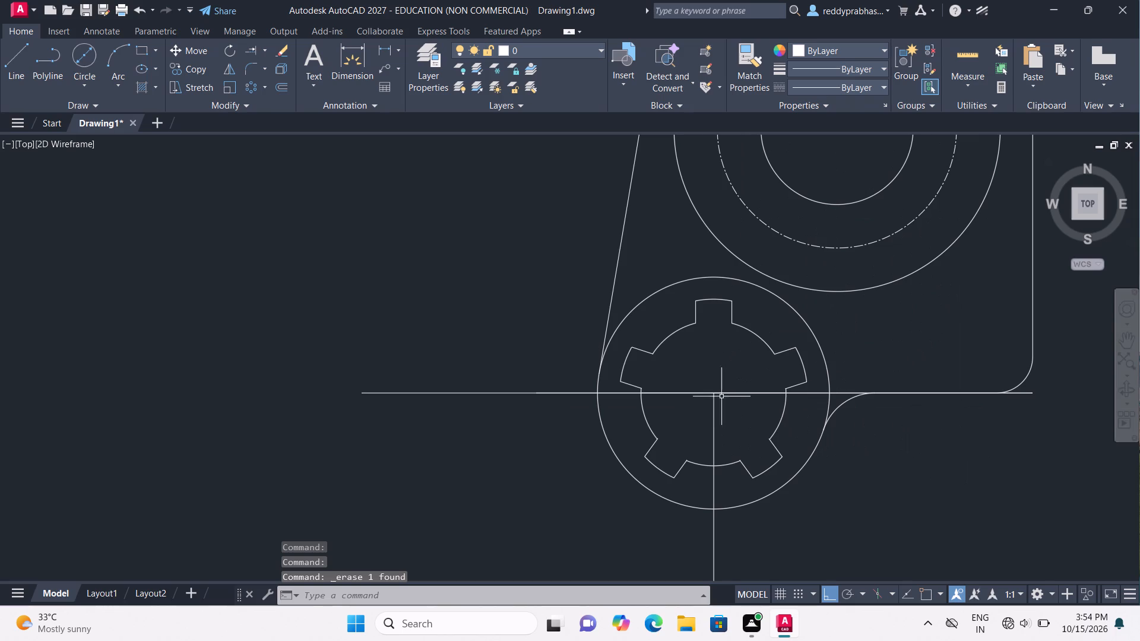
left_click(739, 394)
right_click(739, 394)
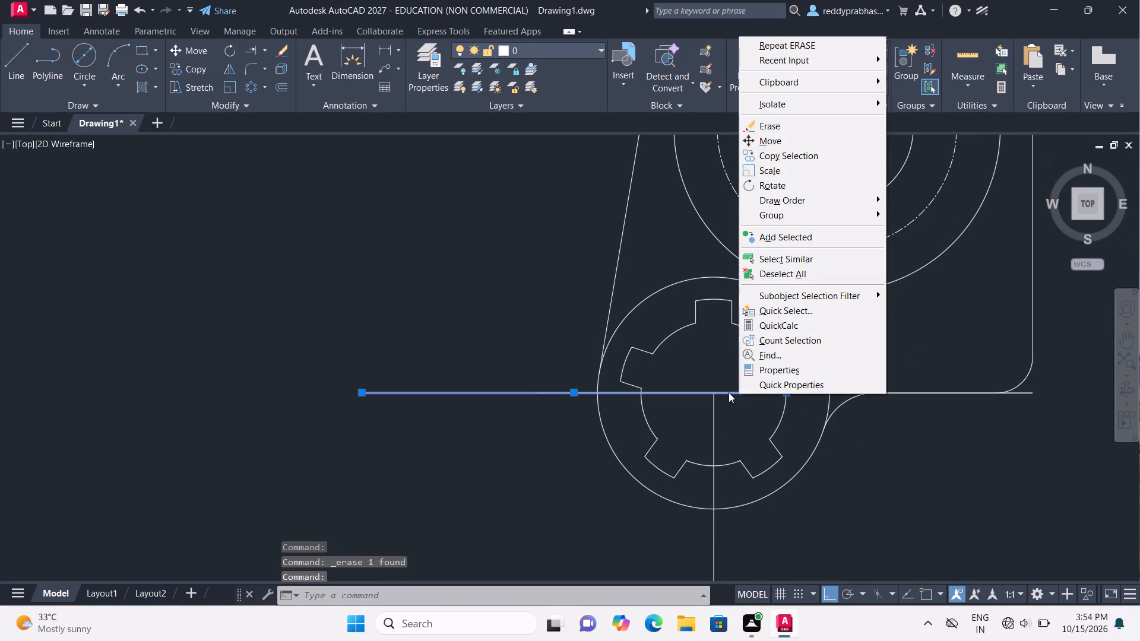
left_click(844, 123)
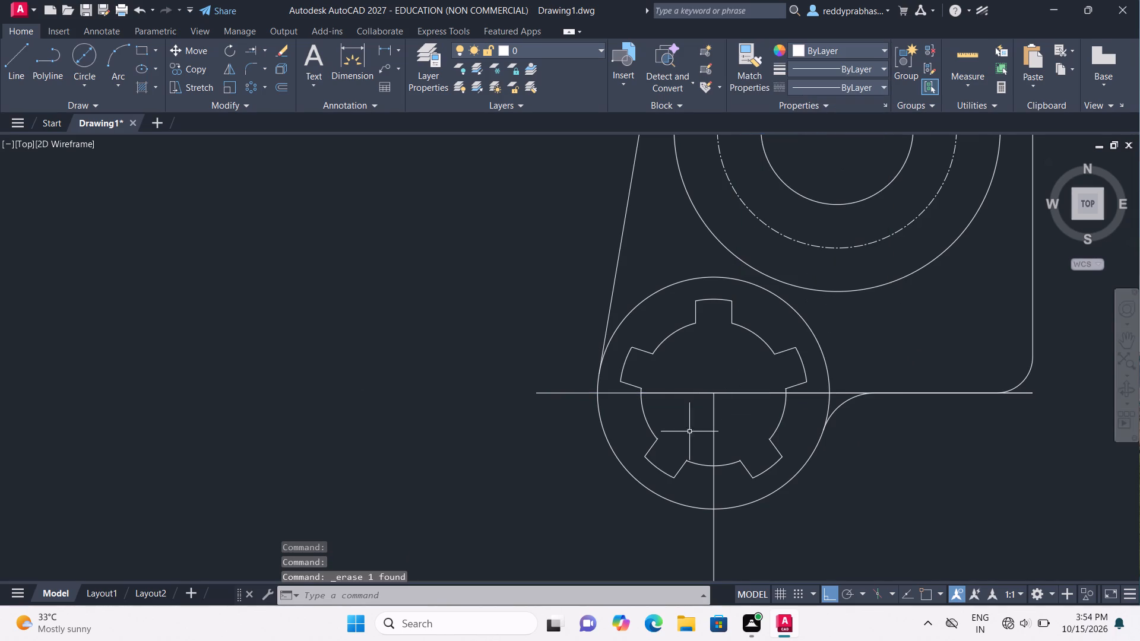
left_click(686, 392)
right_click(686, 392)
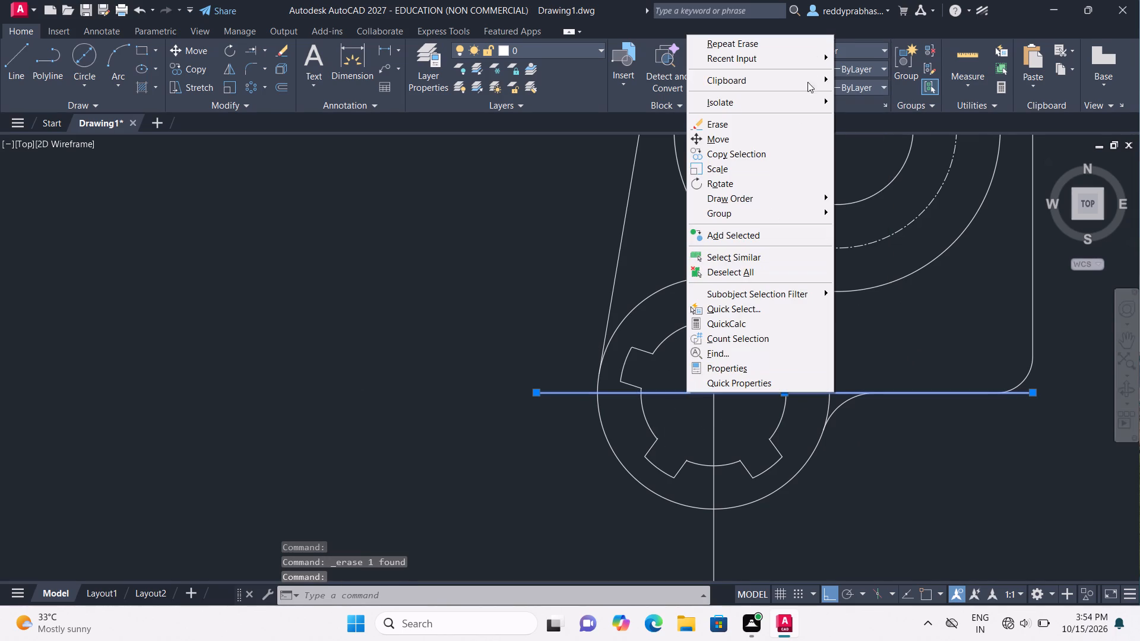
left_click(803, 120)
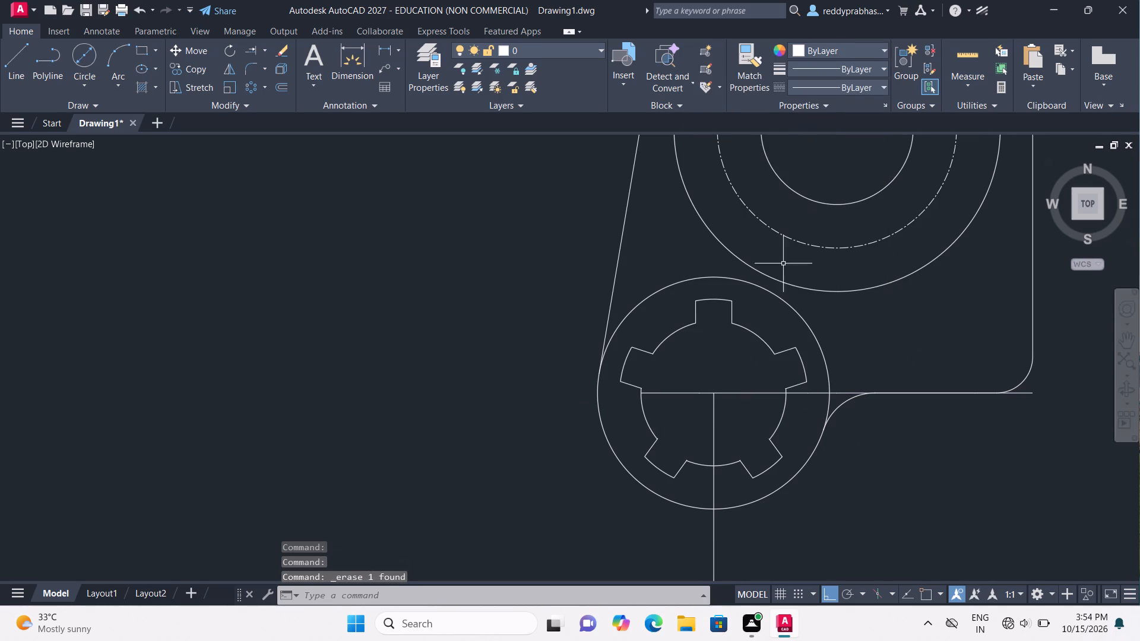
scroll(954, 481, "up", 2)
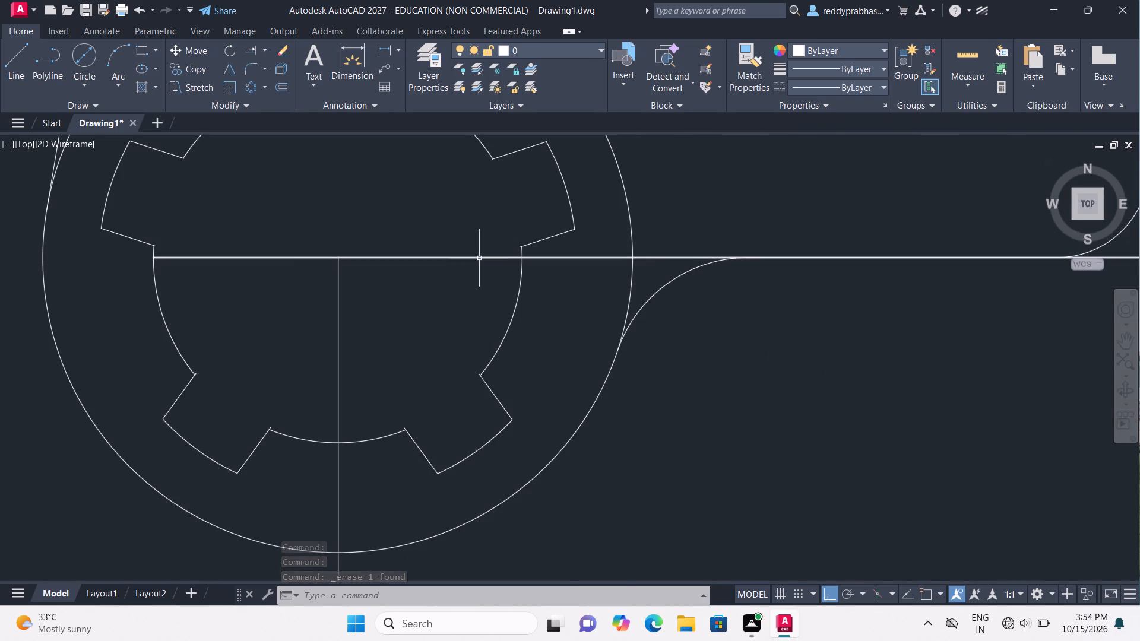
left_click(479, 258)
right_click(479, 258)
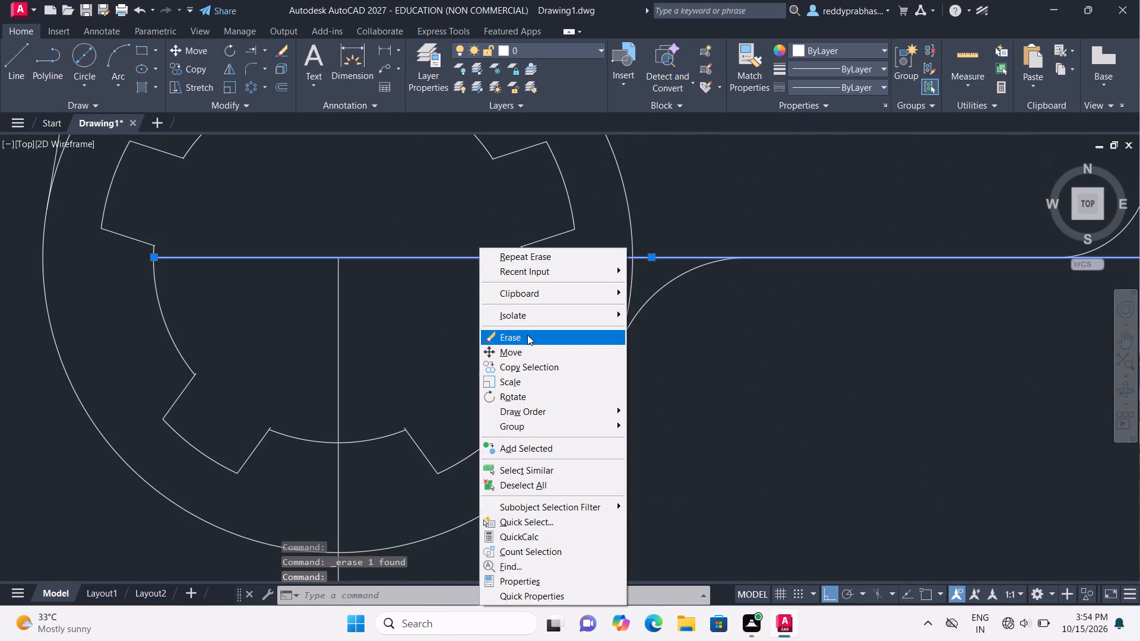
left_click(527, 335)
Erase the vertical construction ray running down from the notched circle's centre.
scroll(630, 345, "down", 2)
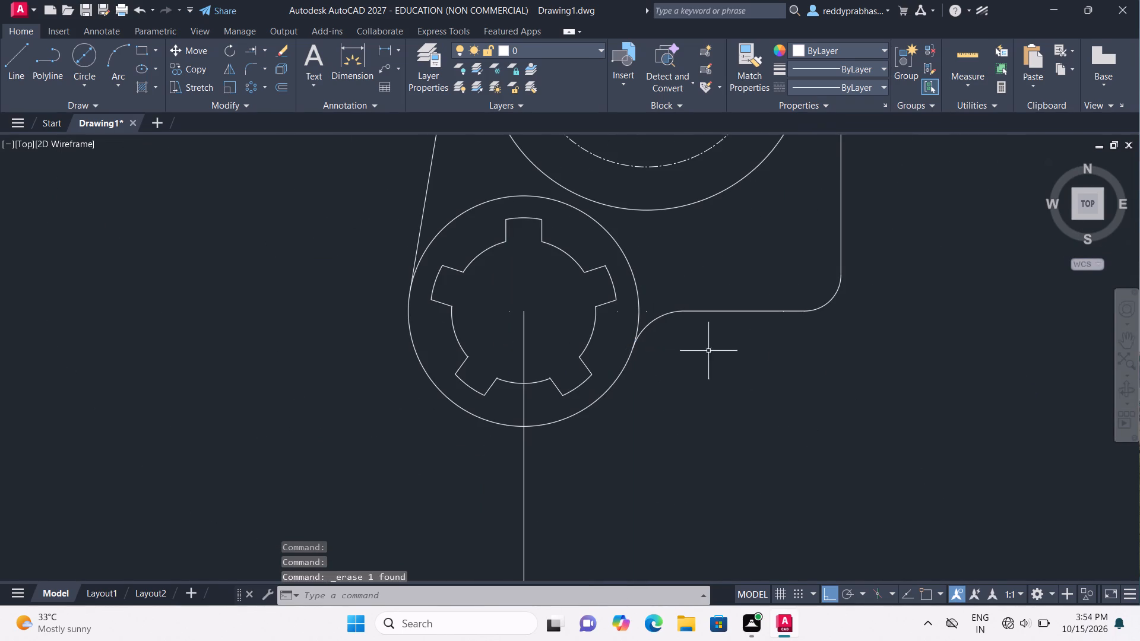
scroll(694, 345, "down", 1)
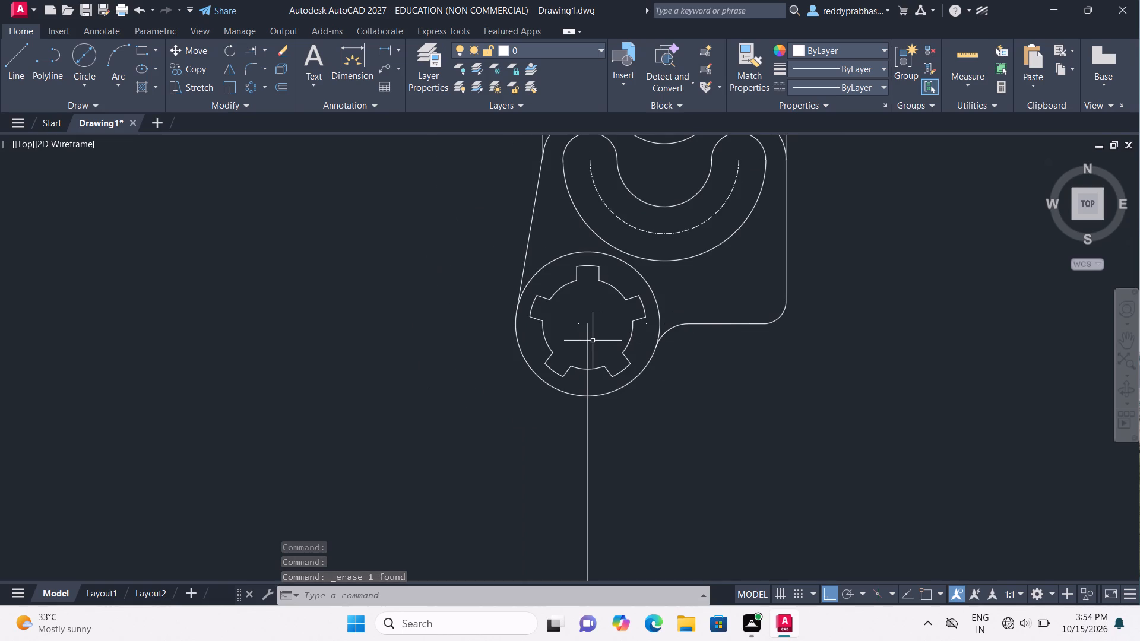
double_click(584, 344)
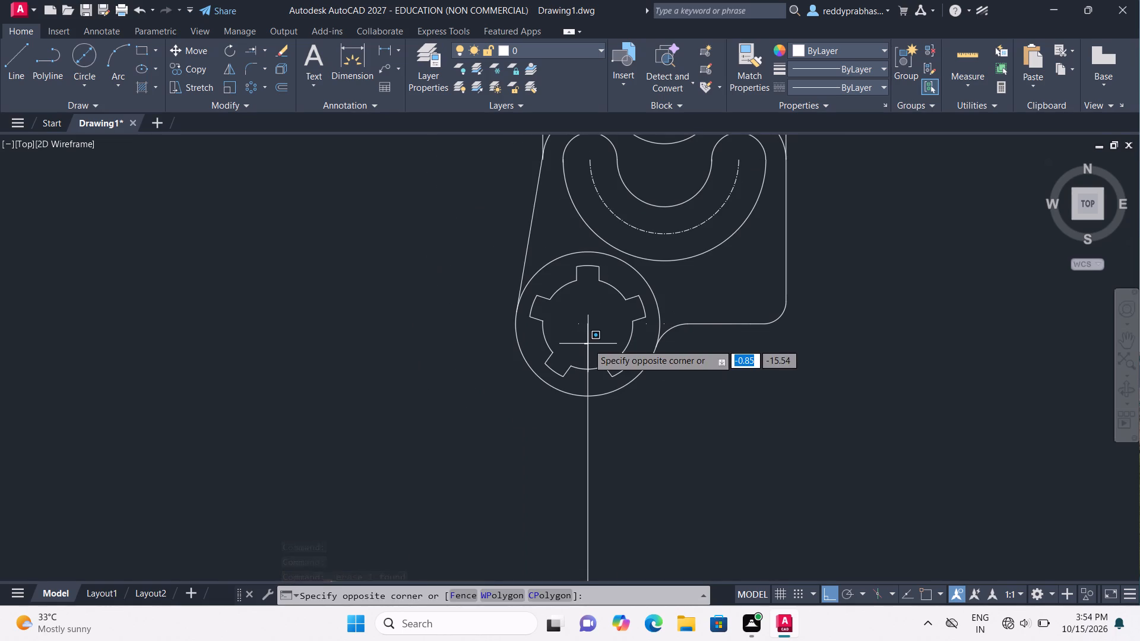
left_click(588, 344)
key("Escape")
double_click(588, 344)
right_click(588, 344)
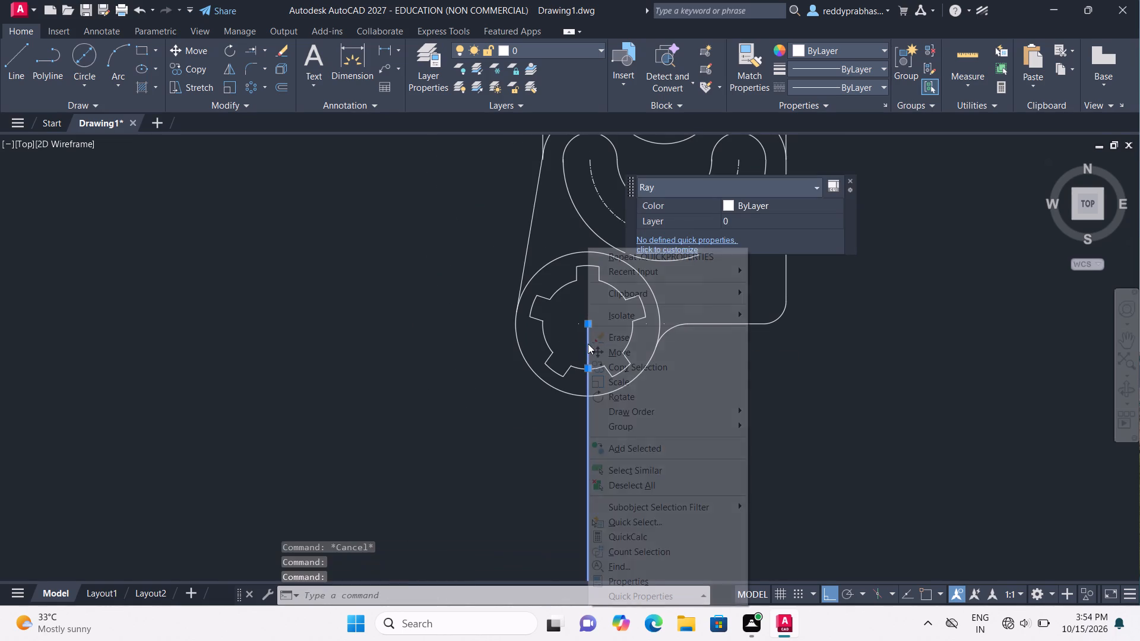
left_click(616, 338)
Examine the cleaned-up part closely, from the notched circle and filleted bottom edge up to the slot and upper holes.
scroll(724, 430, "down", 1)
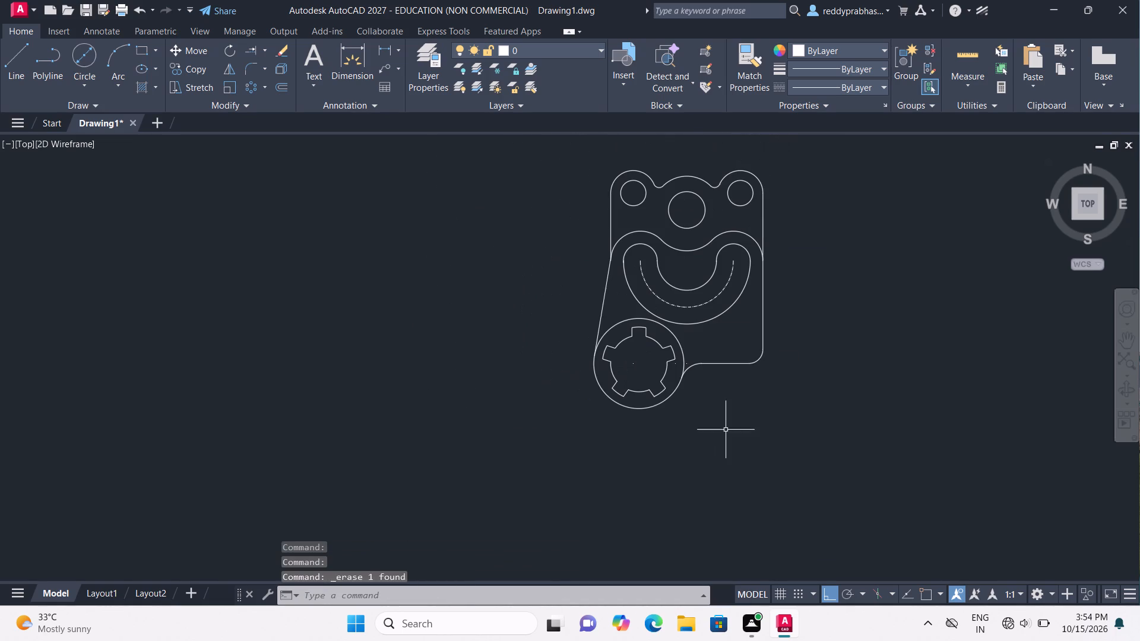
left_click(1125, 341)
left_click_drag(800, 353, 780, 391)
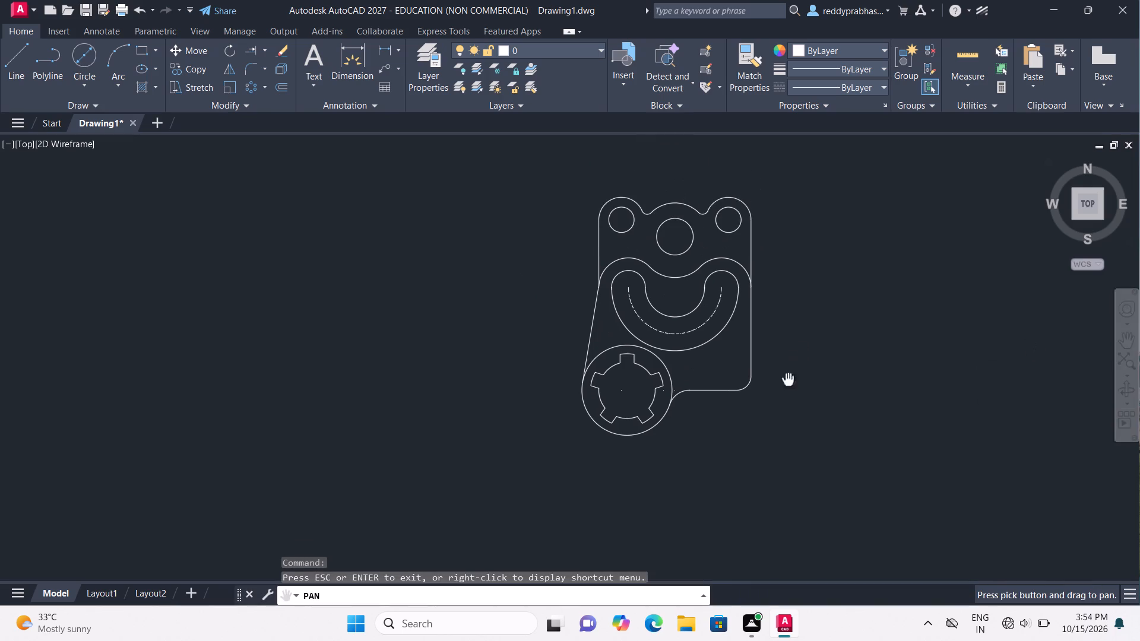
left_click_drag(780, 391, 731, 414)
left_click(731, 414)
key("Escape")
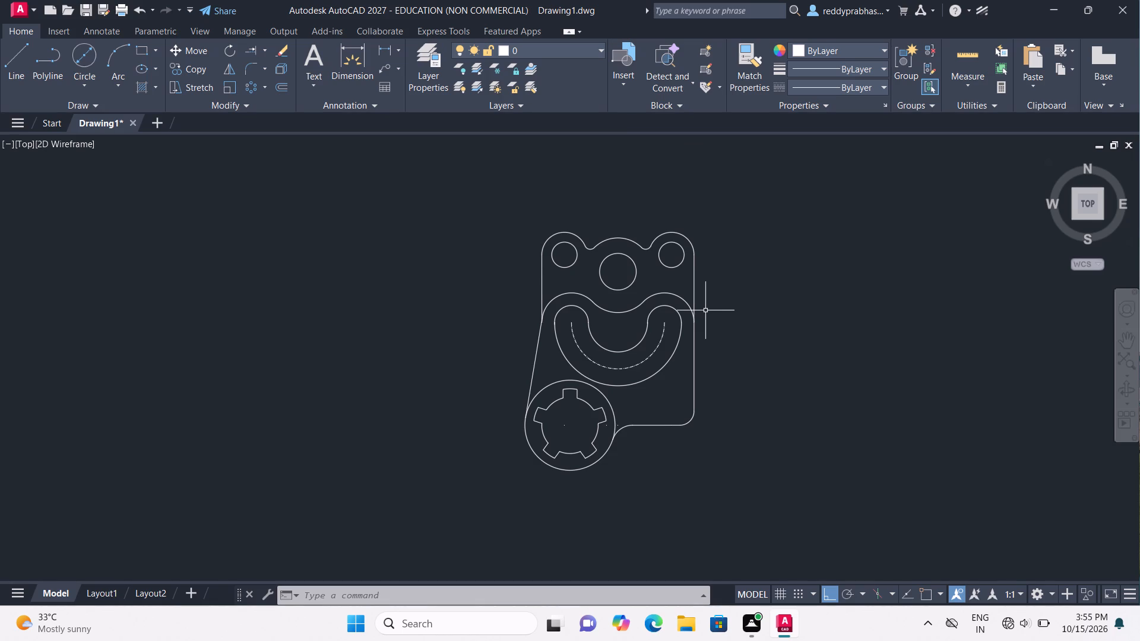
scroll(705, 310, "up", 2)
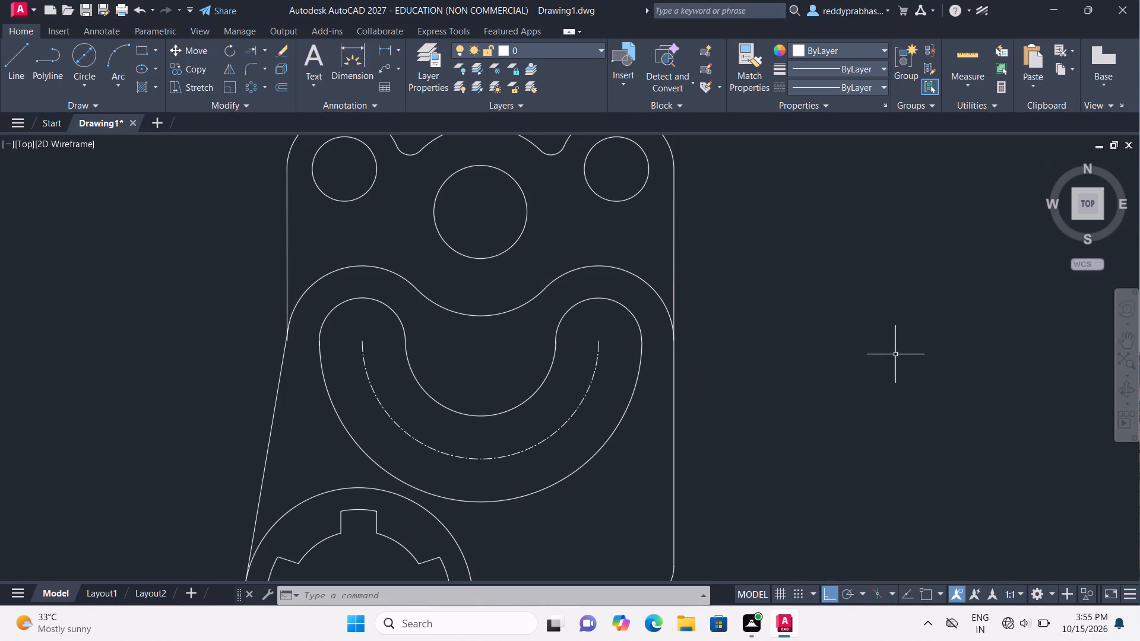
left_click(1120, 341)
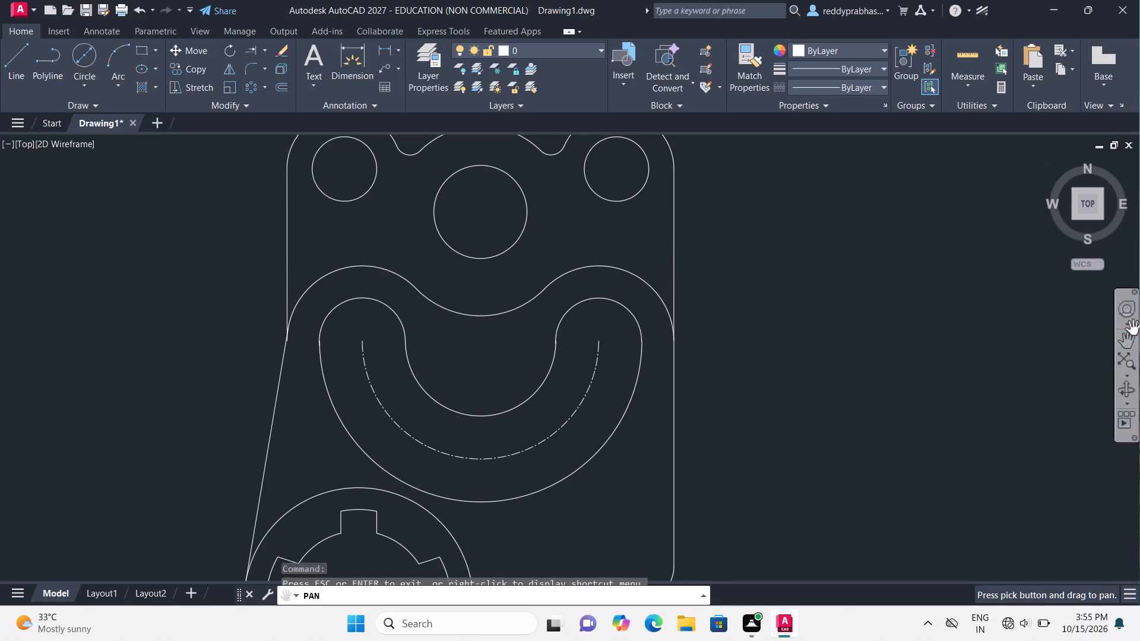
left_click_drag(565, 394, 690, 446)
double_click(690, 446)
left_click_drag(680, 427, 683, 364)
left_click_drag(693, 438, 679, 378)
left_click_drag(679, 374, 678, 369)
left_click_drag(693, 454, 691, 395)
left_click_drag(705, 442, 705, 416)
triple_click(705, 416)
left_click(705, 416)
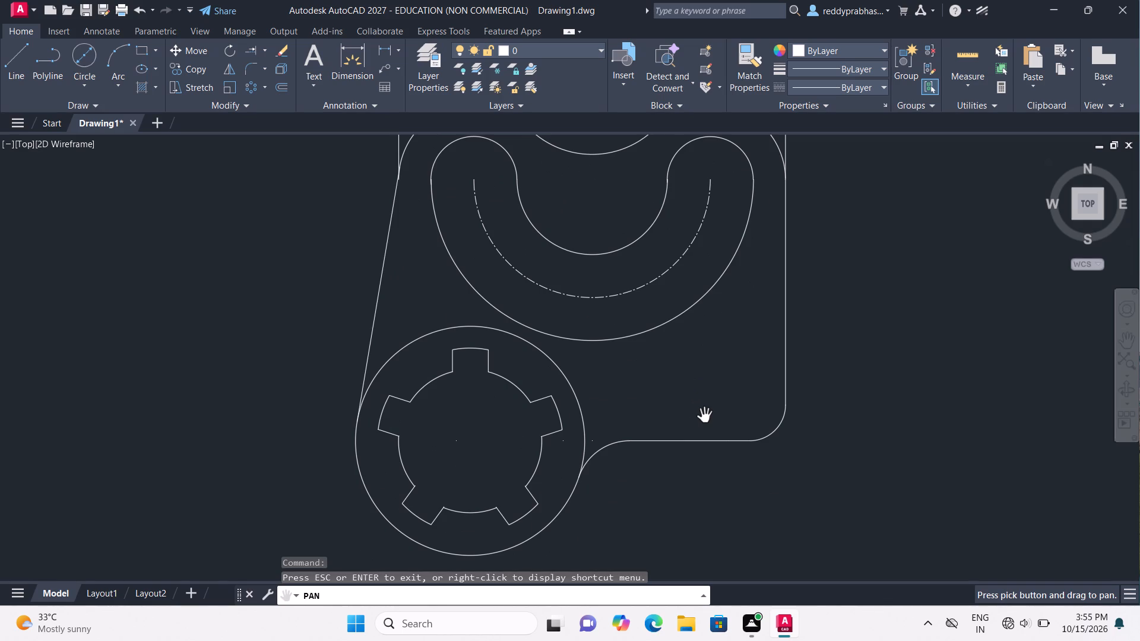
left_click_drag(705, 414, 689, 514)
left_click(689, 514)
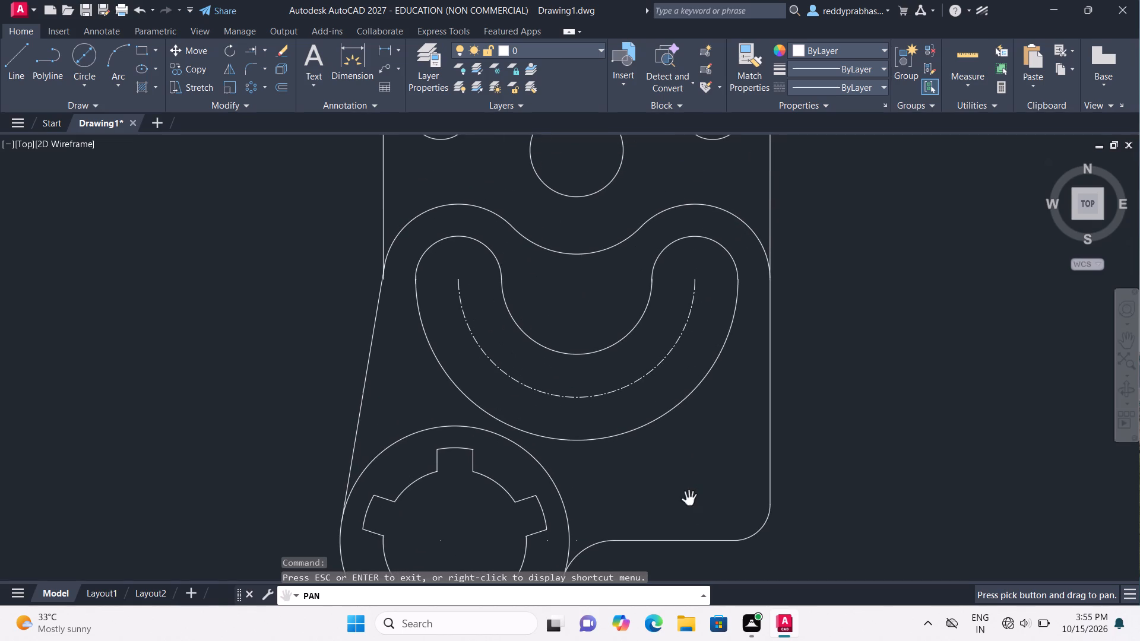
left_click_drag(714, 223, 704, 325)
left_click(704, 325)
left_click_drag(702, 253, 701, 319)
left_click(701, 319)
key("Escape")
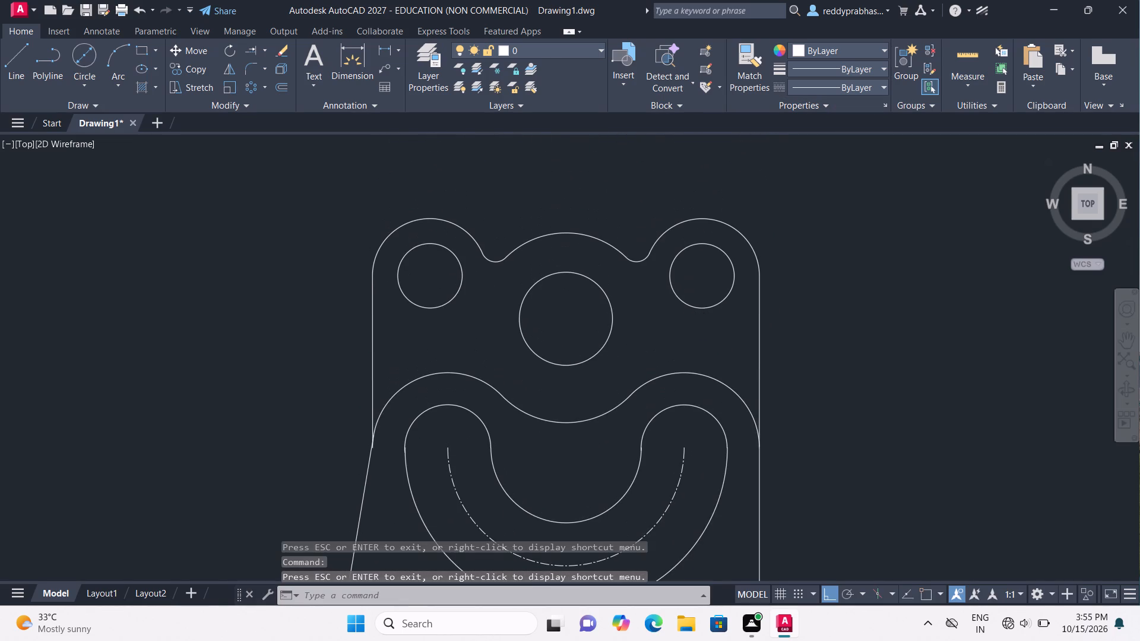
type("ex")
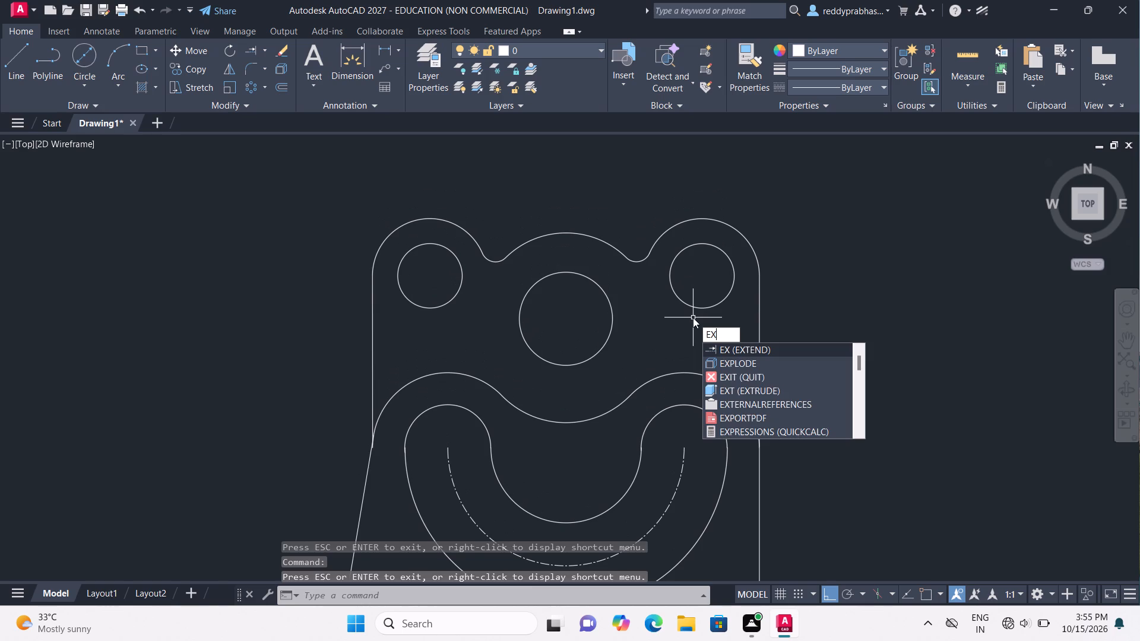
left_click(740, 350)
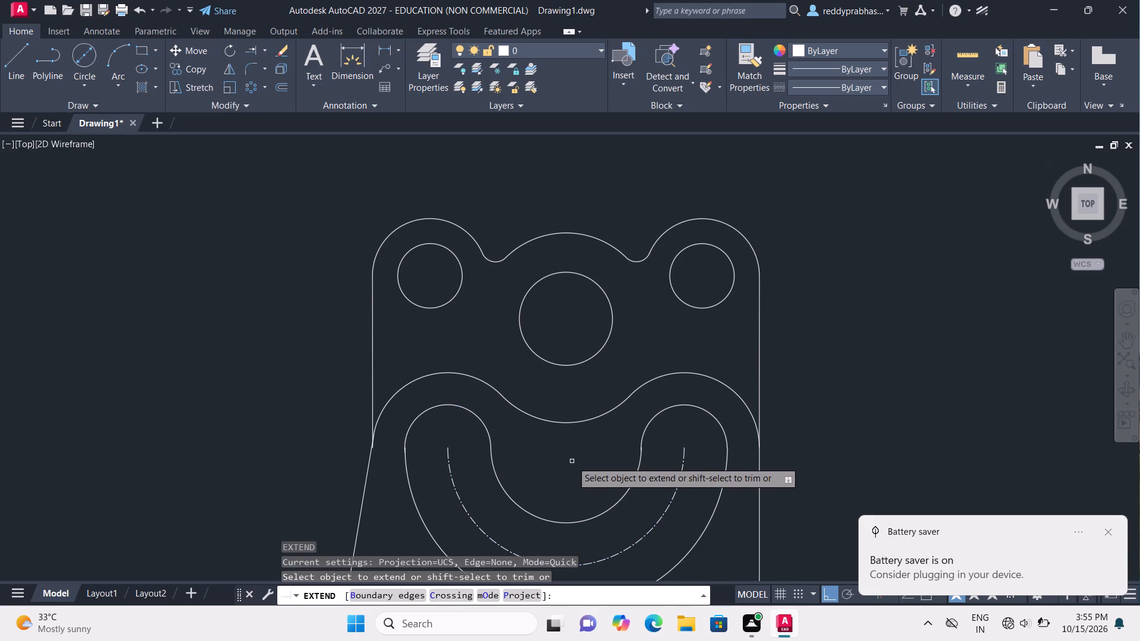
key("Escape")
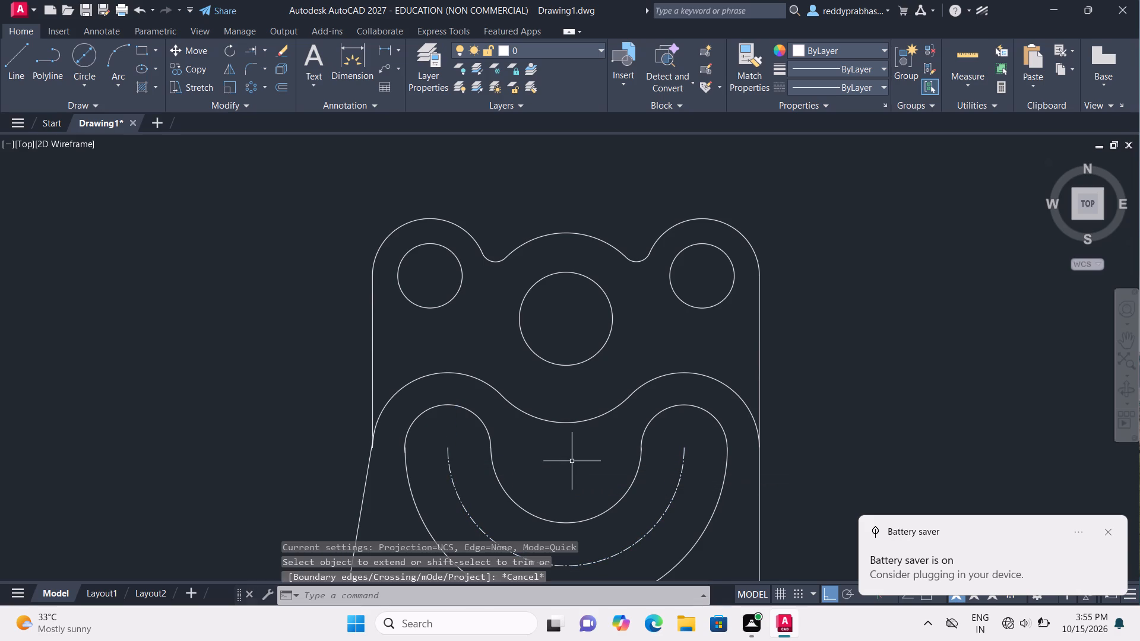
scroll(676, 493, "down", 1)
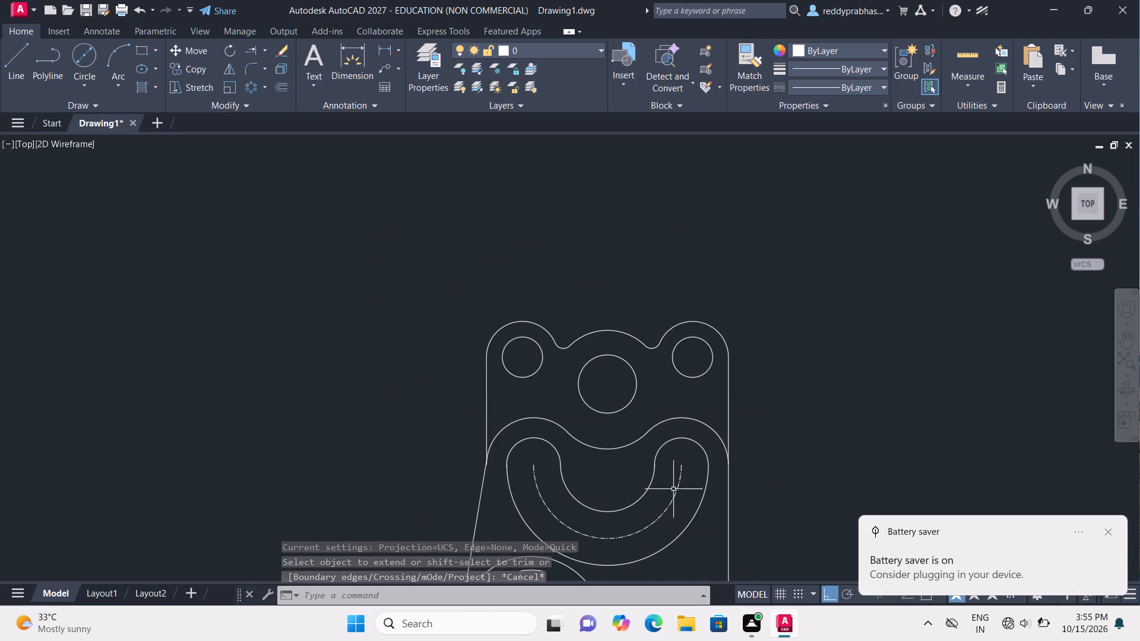
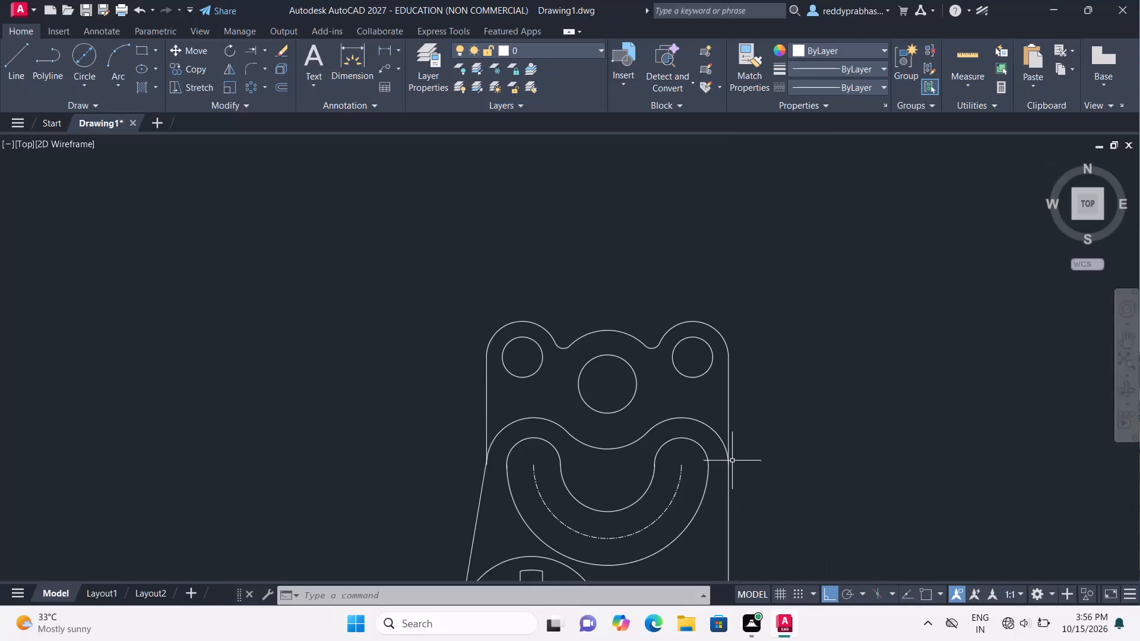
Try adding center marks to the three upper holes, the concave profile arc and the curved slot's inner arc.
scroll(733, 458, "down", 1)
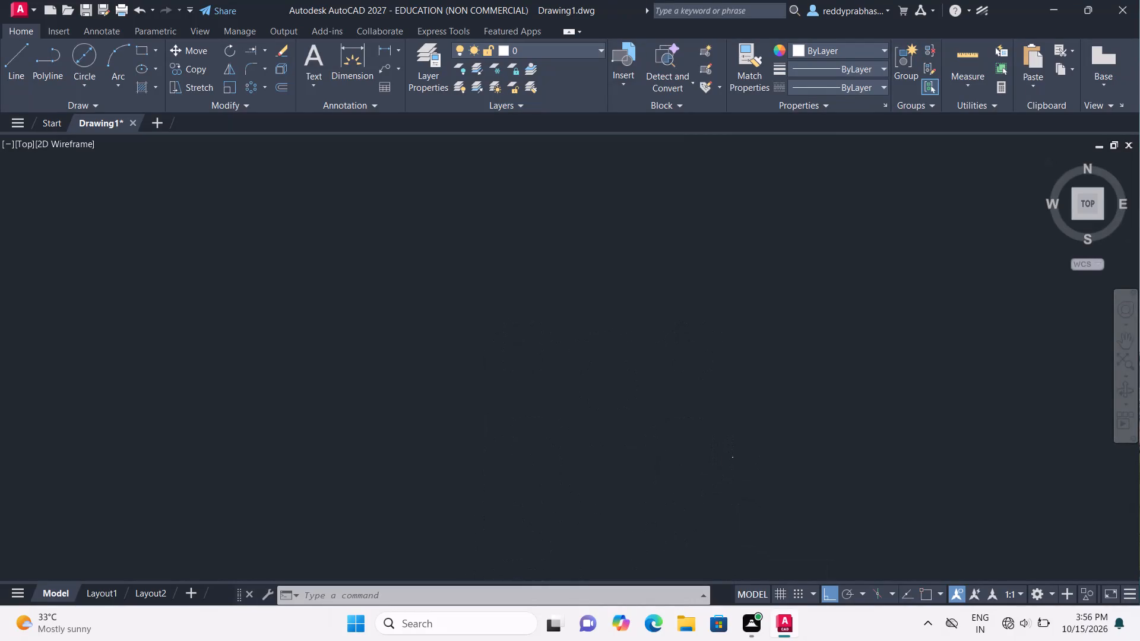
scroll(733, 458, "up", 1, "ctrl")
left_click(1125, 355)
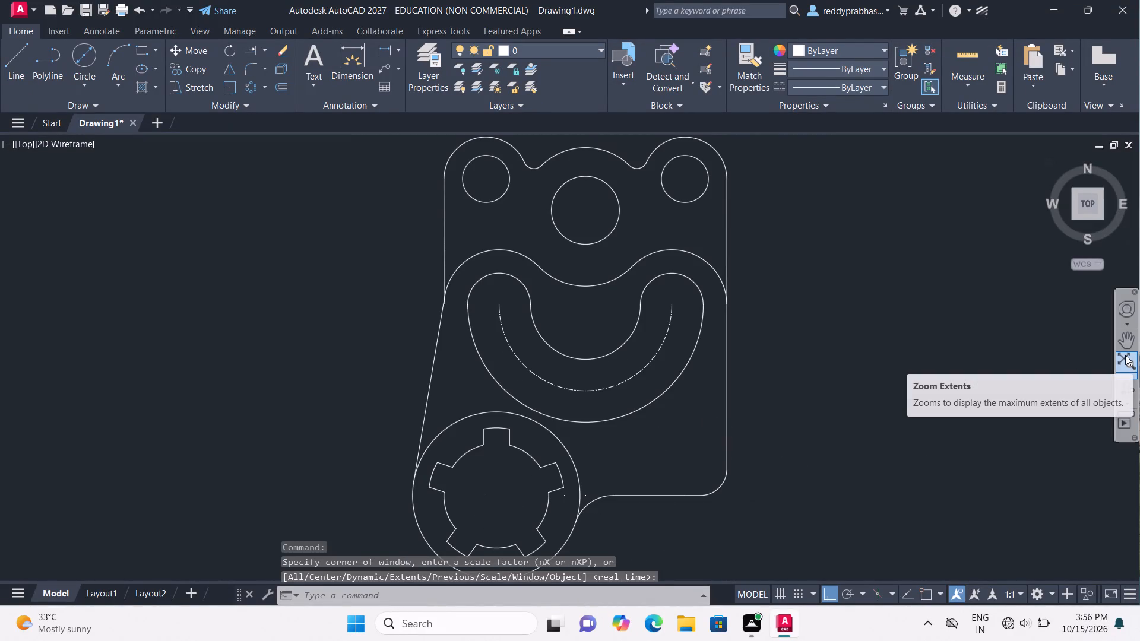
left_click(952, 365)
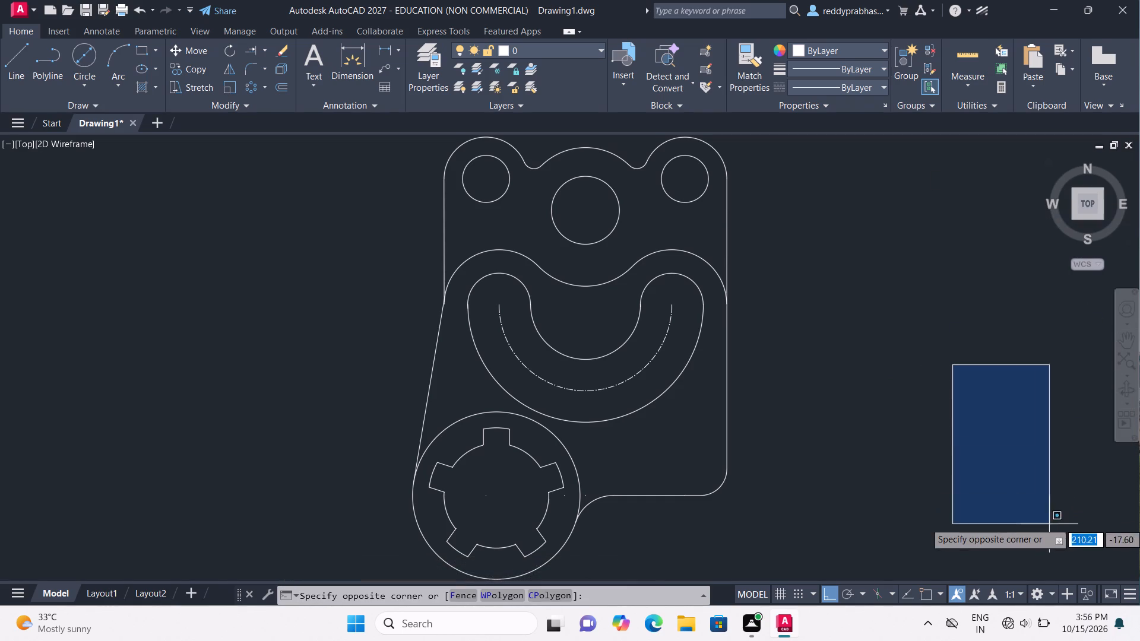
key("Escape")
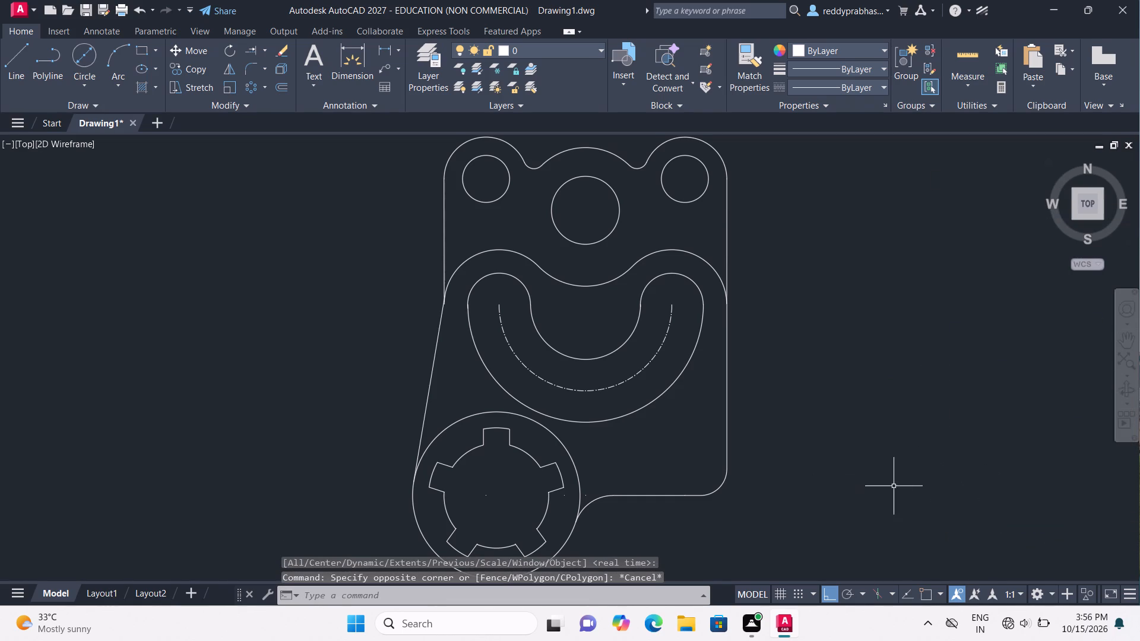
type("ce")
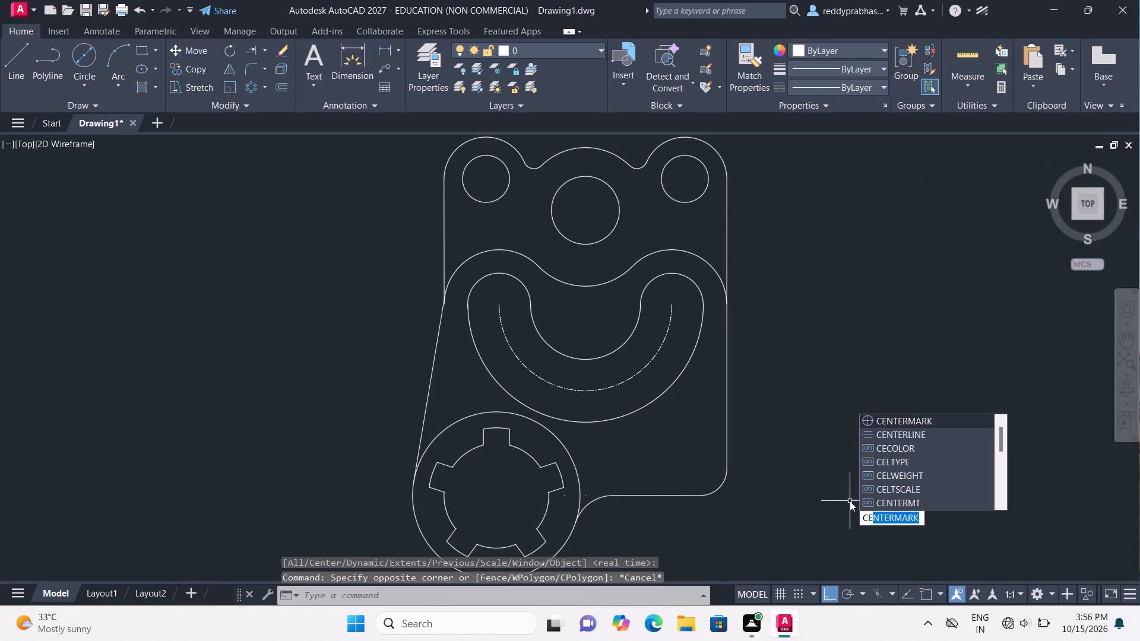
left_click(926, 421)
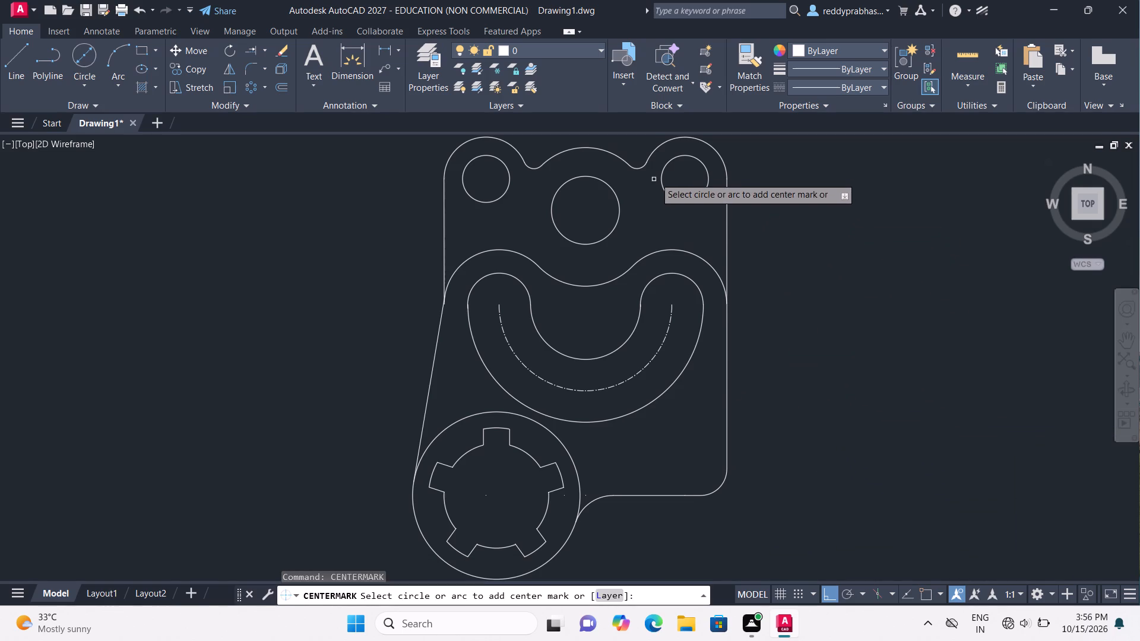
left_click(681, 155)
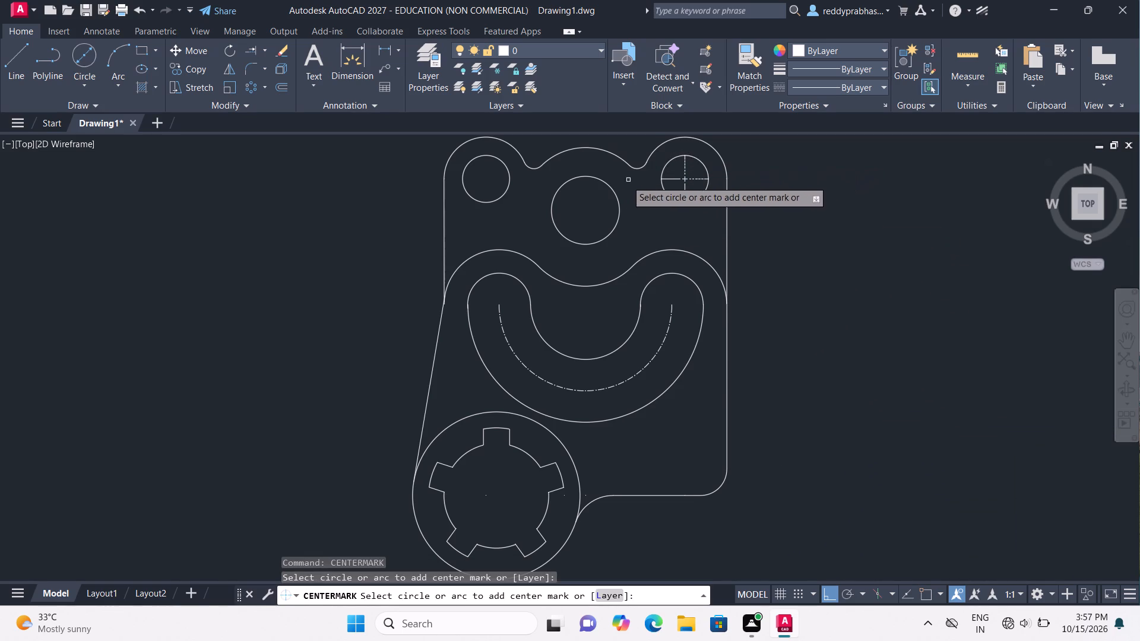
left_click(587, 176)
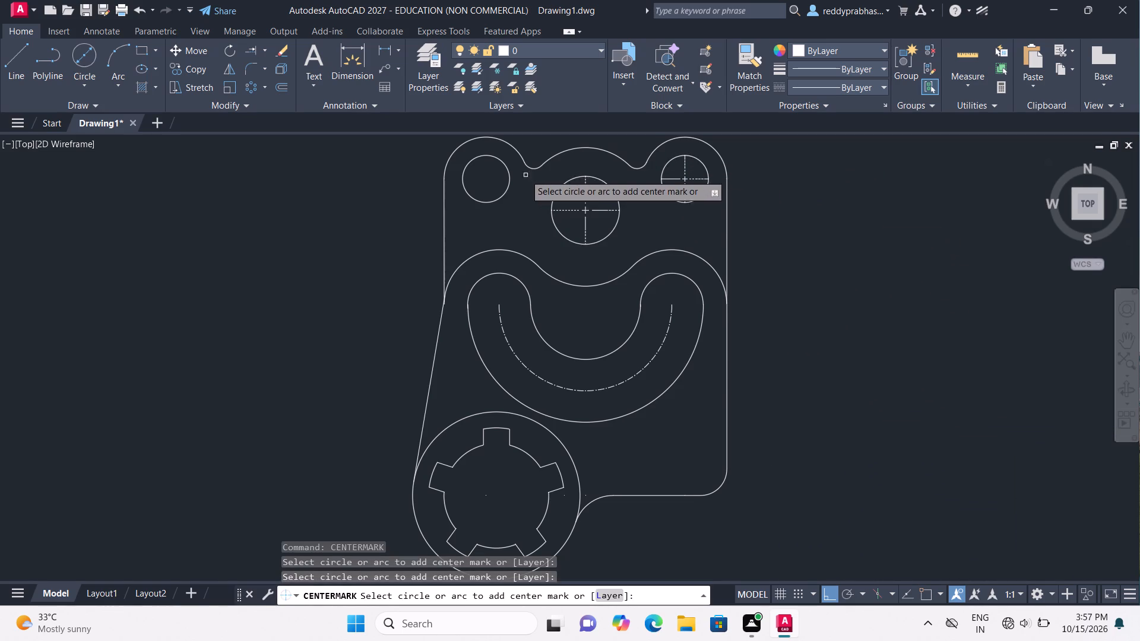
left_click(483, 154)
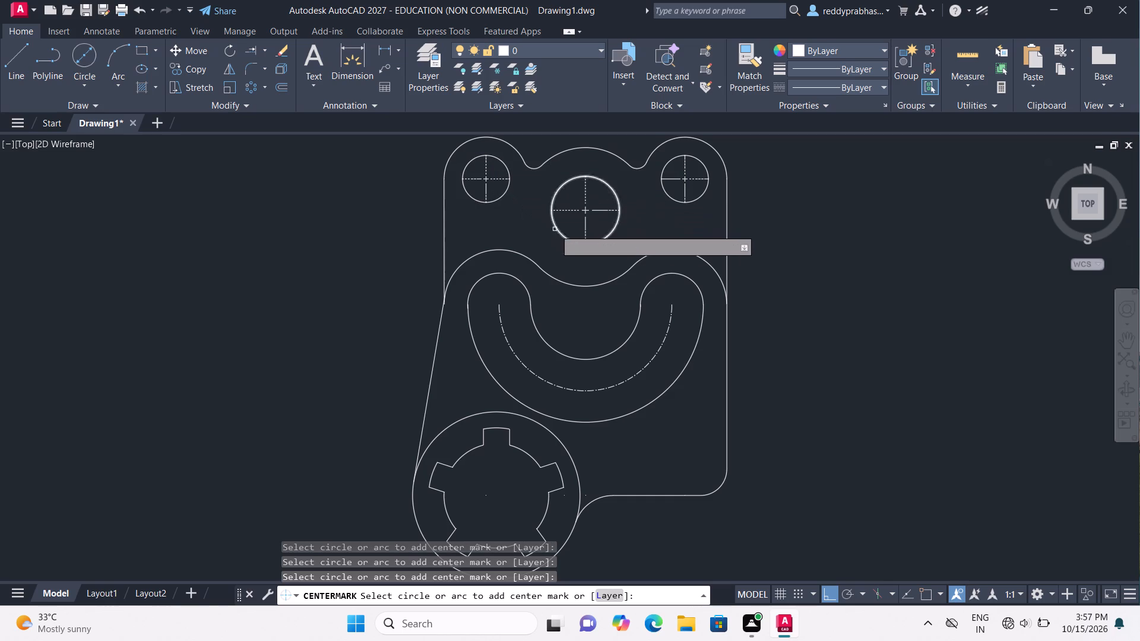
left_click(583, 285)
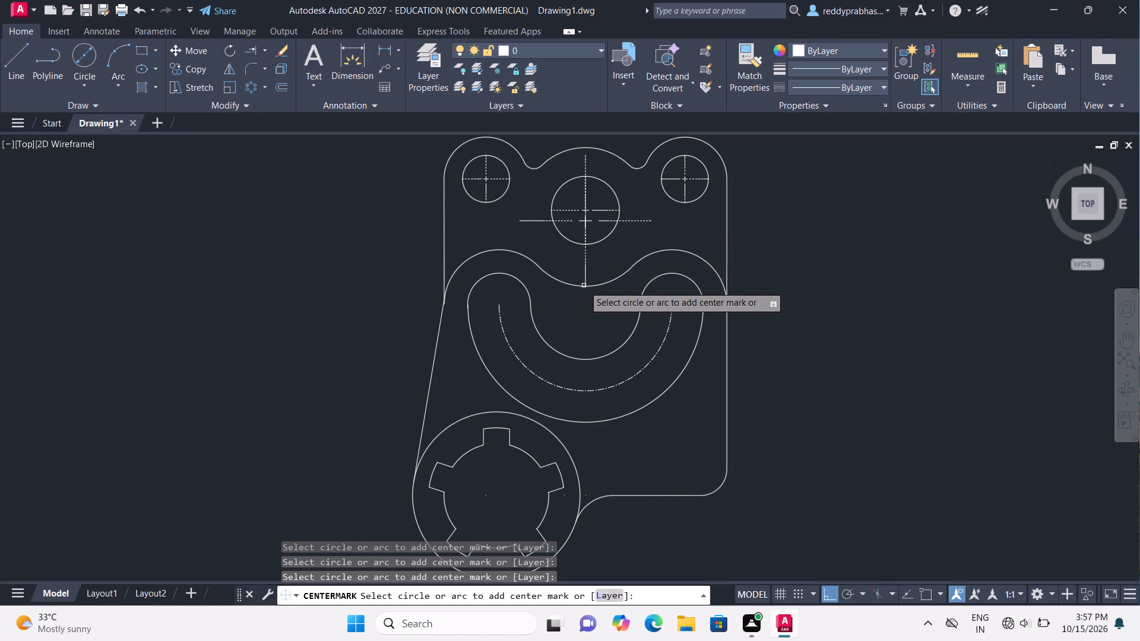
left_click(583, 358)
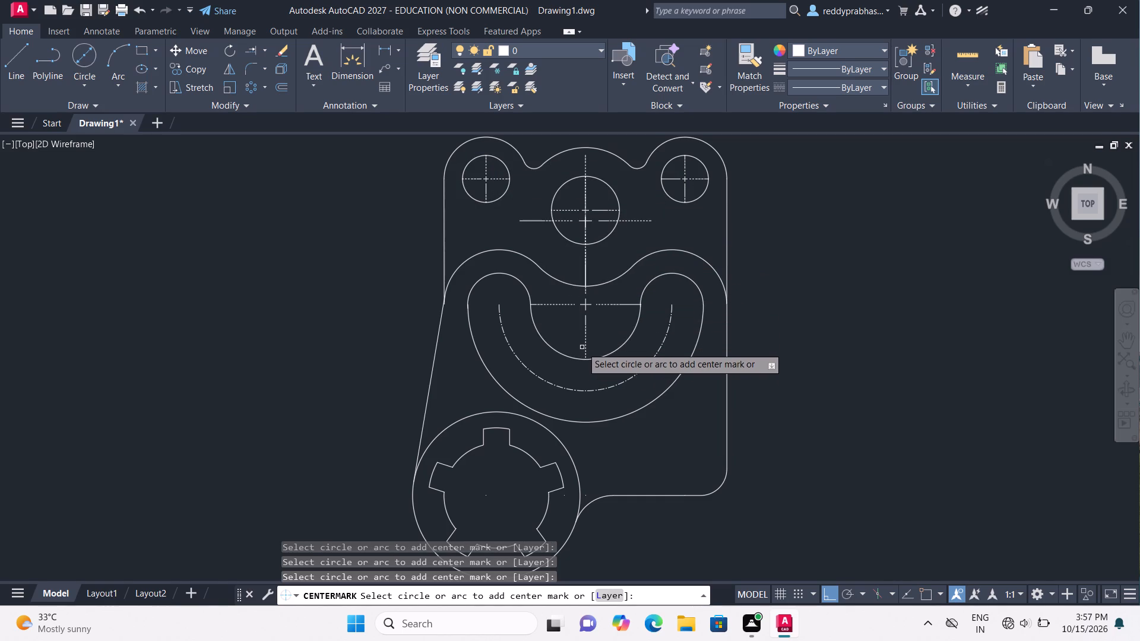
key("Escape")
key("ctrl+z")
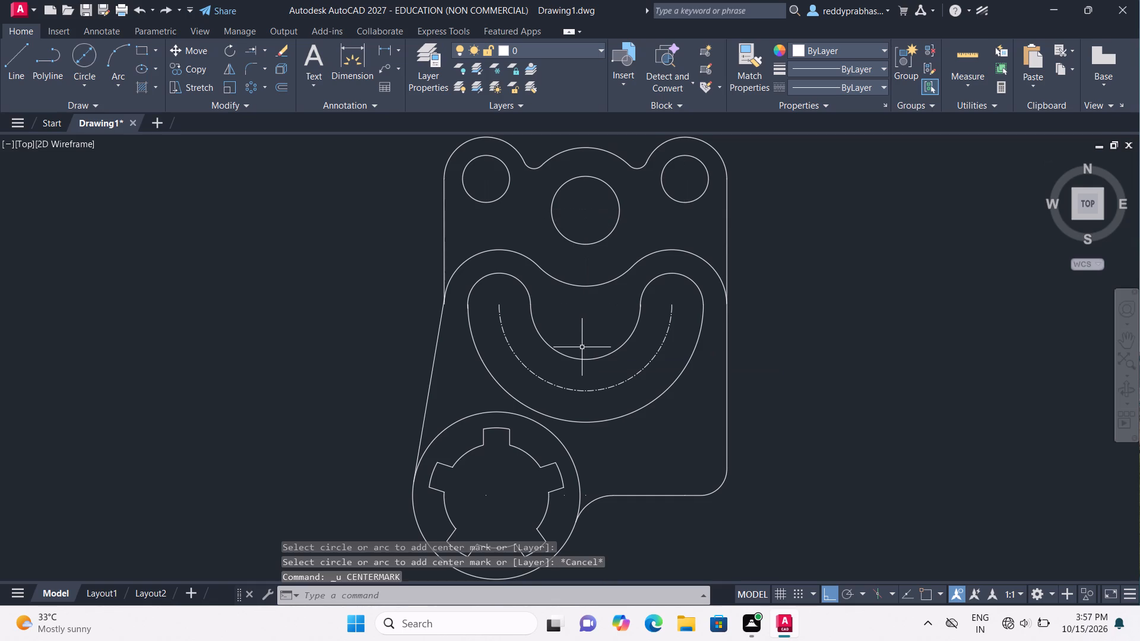
Add center marks to the large central hole and the two smaller holes at the plate's upper corners.
type("ce")
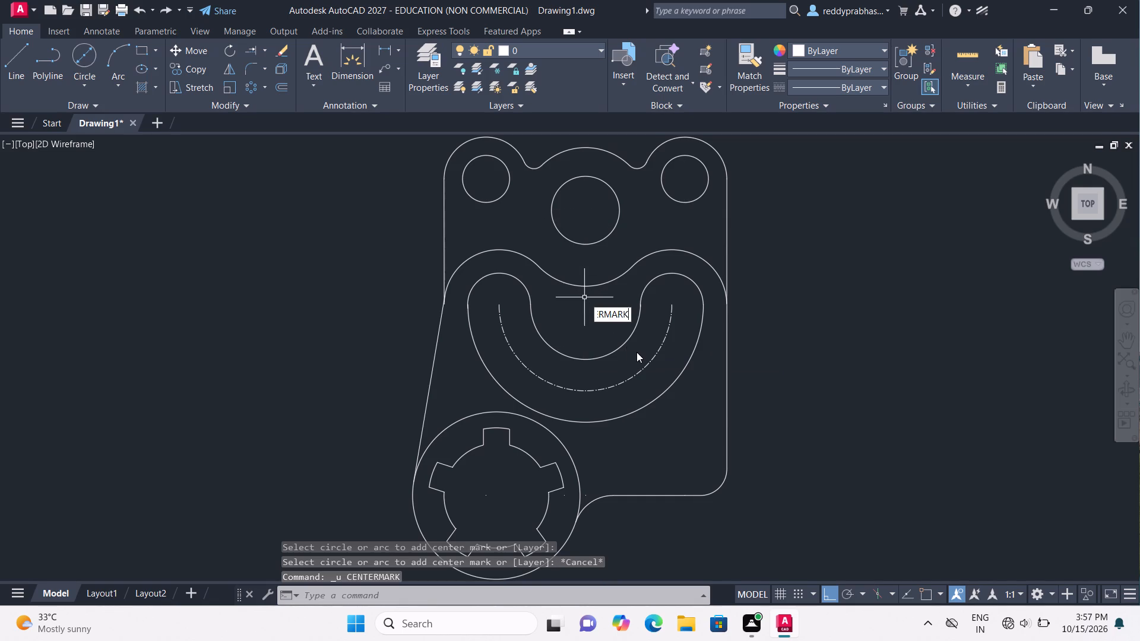
left_click(638, 329)
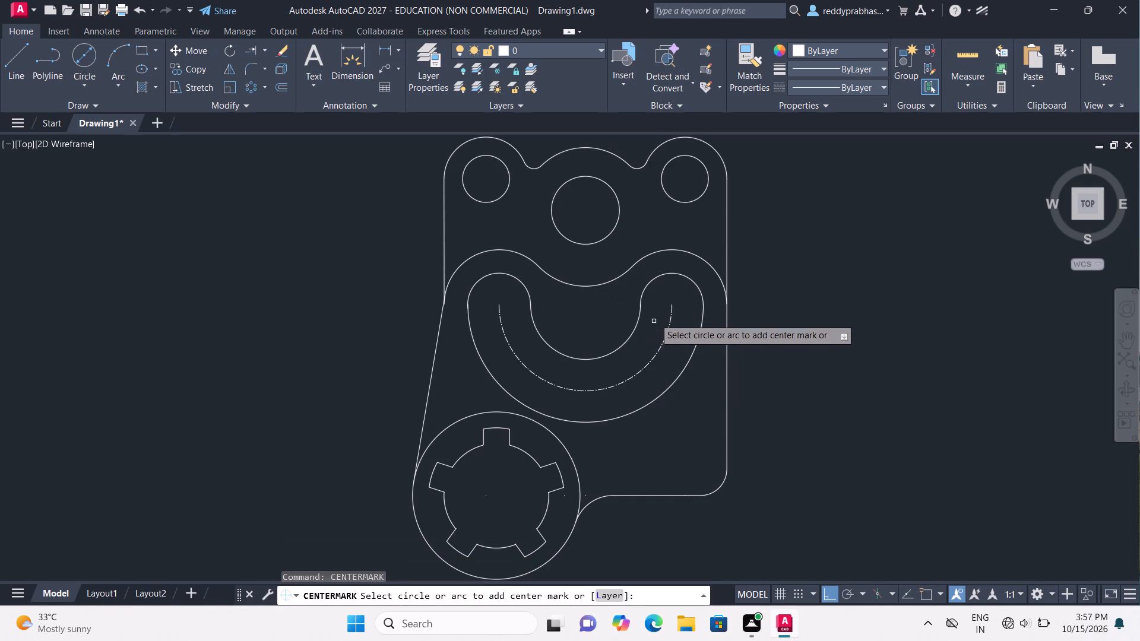
left_click(587, 176)
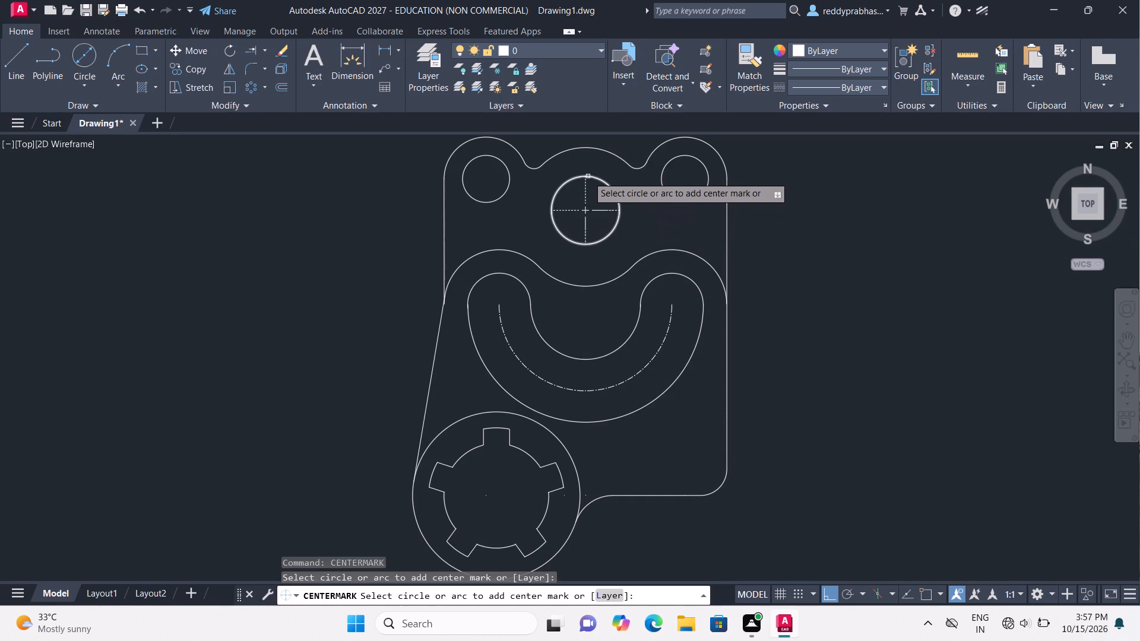
left_click(681, 158)
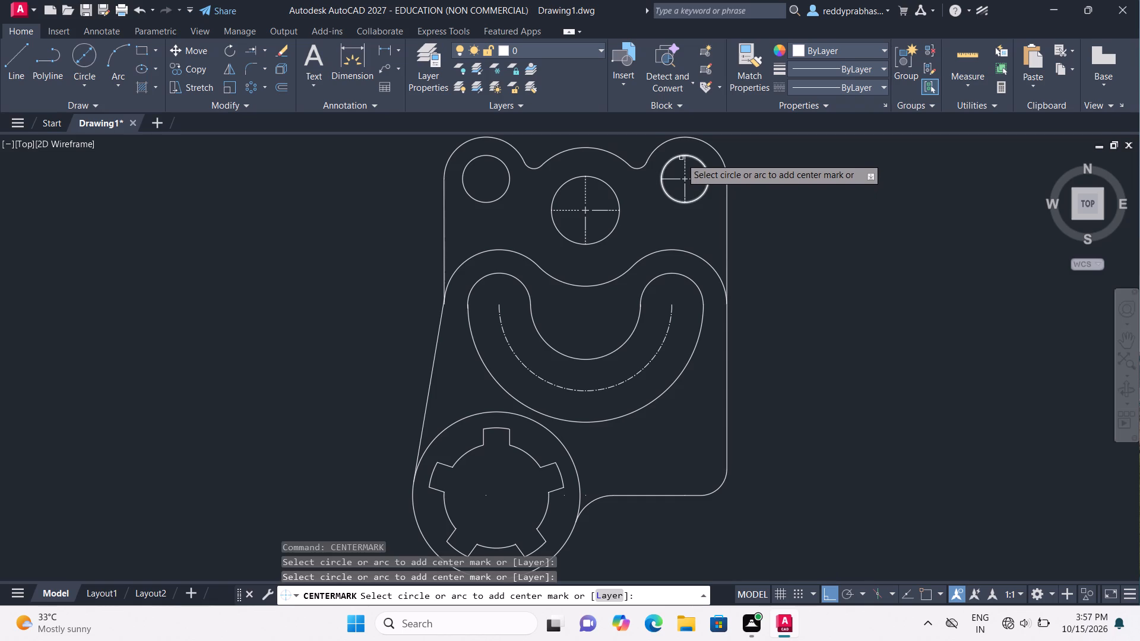
left_click(484, 154)
key("Escape")
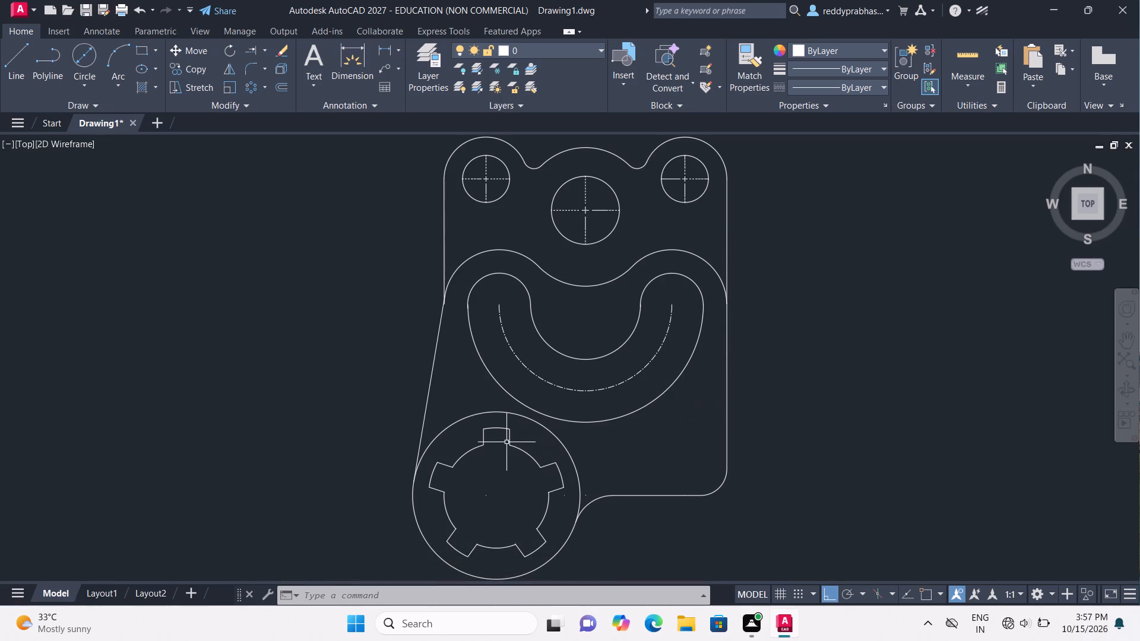
Add a center mark to the notched round cutout at the plate's lower left, using its top notch arc.
type("ce")
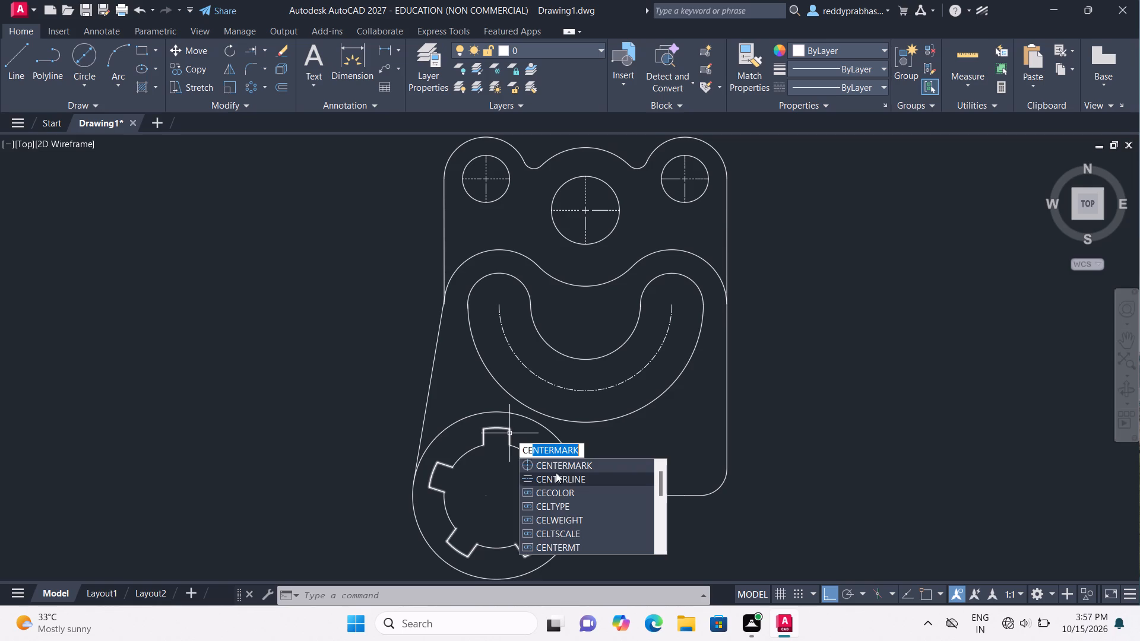
left_click(562, 465)
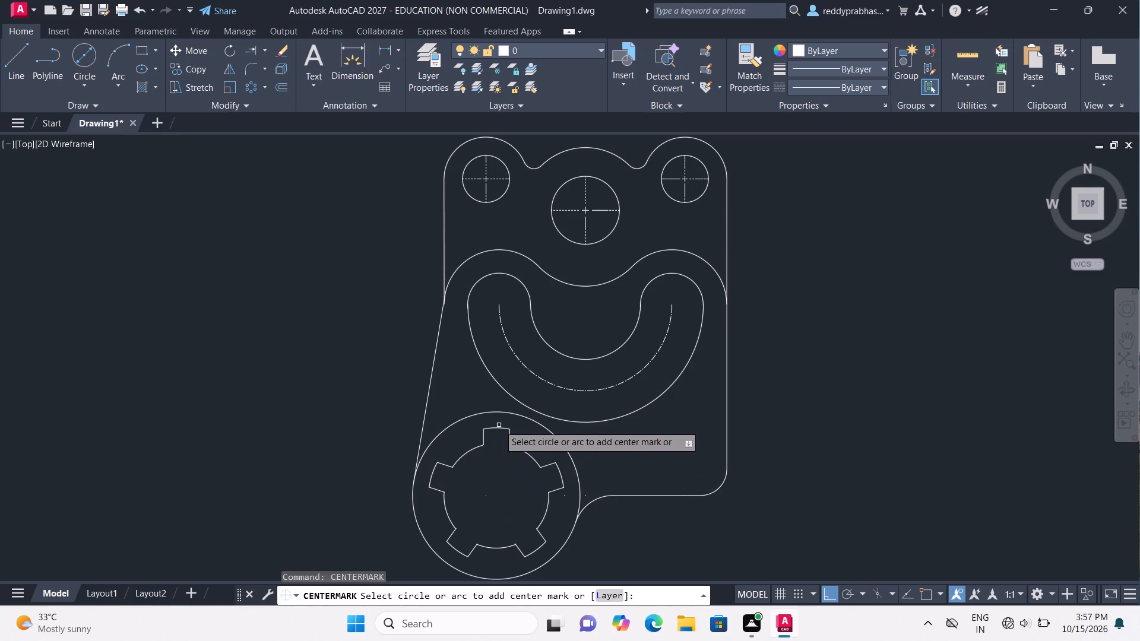
double_click(498, 429)
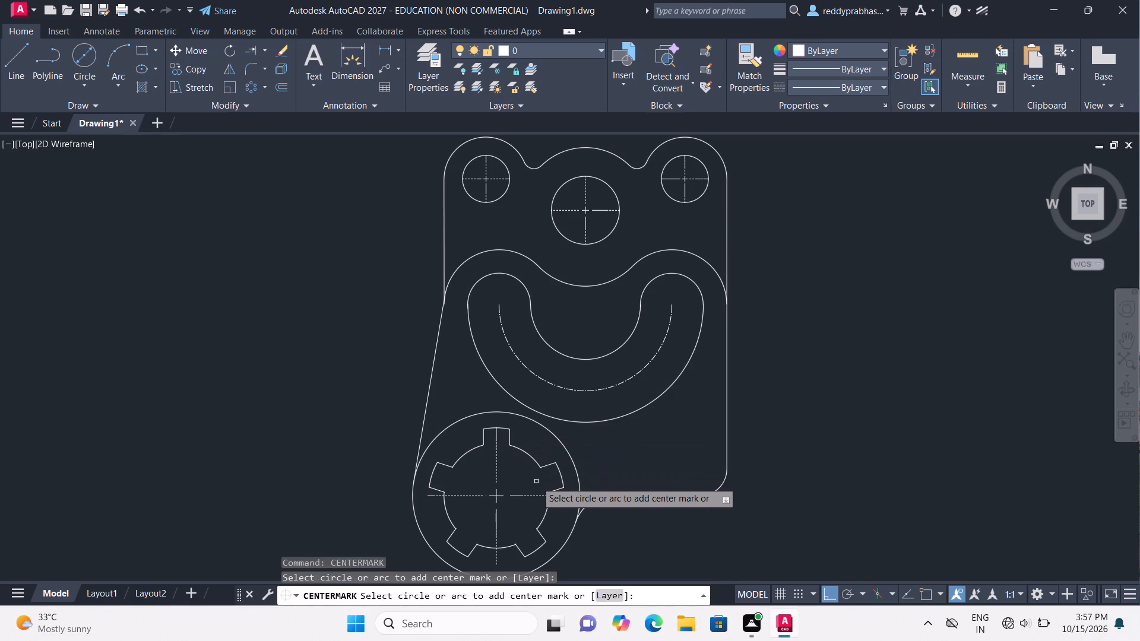
key("Escape")
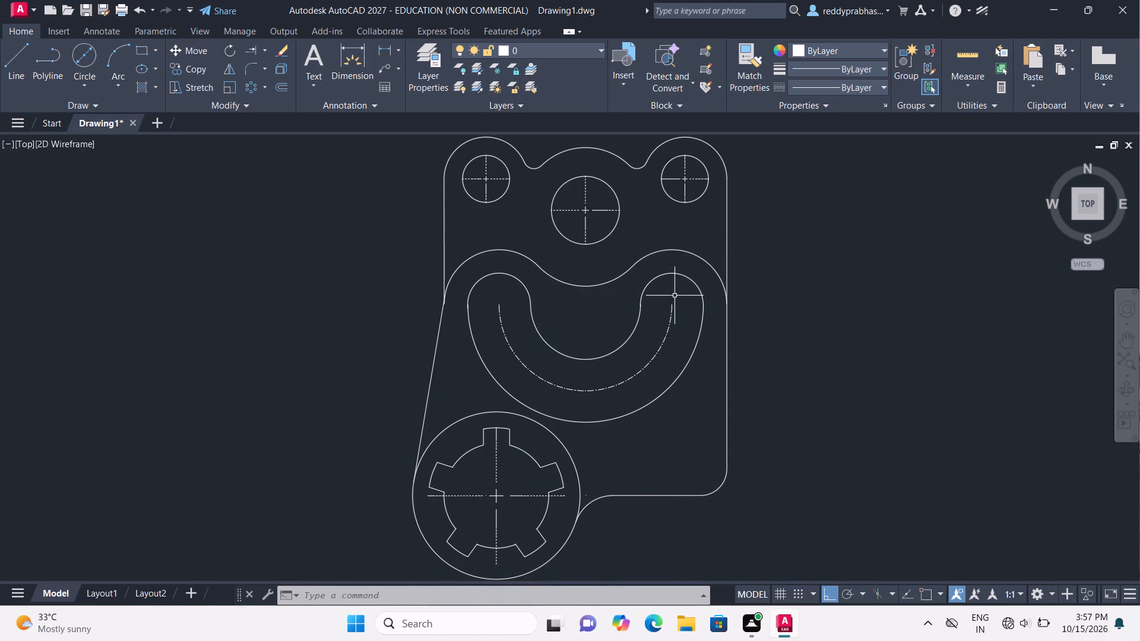
key("Escape")
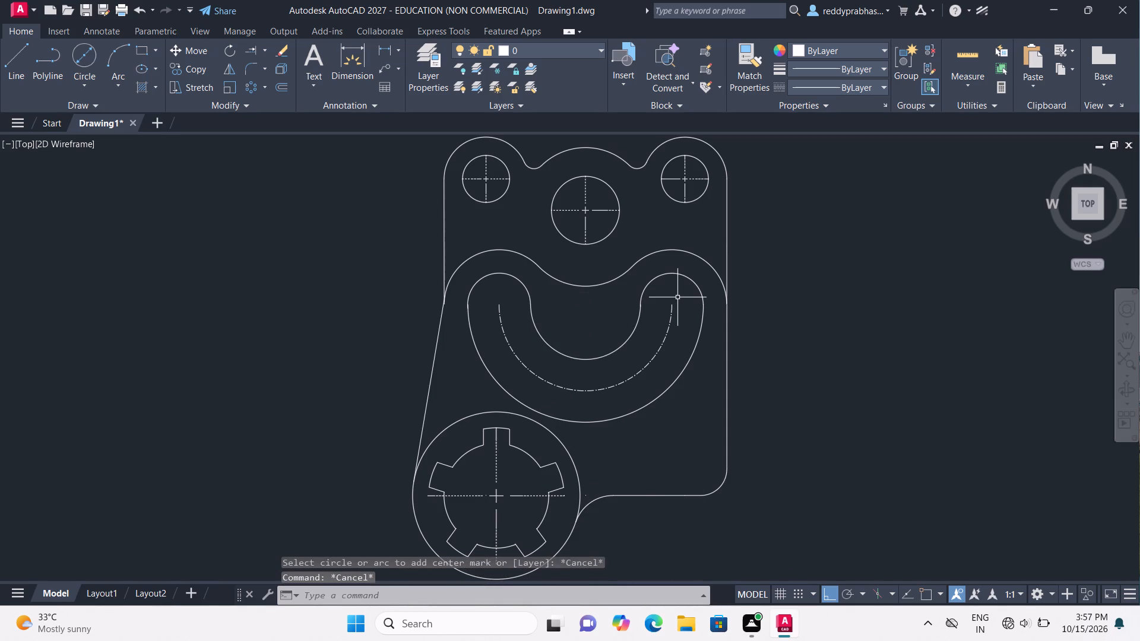
Extend the large central hole's center mark down past the curved slot and rightward to about 28 from its center.
left_click(584, 237)
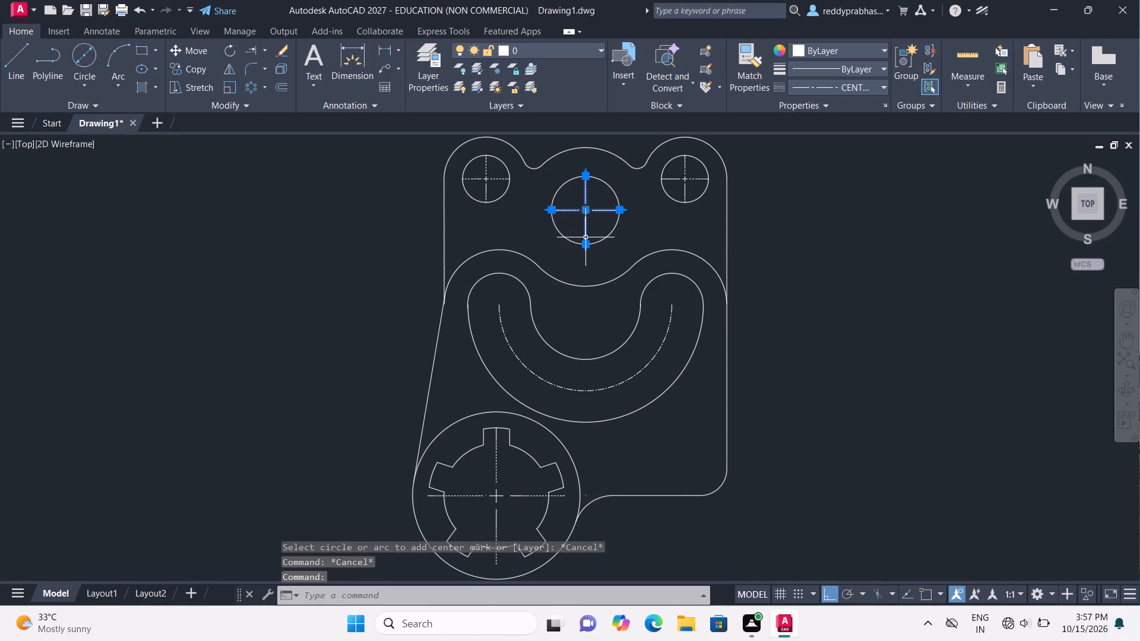
left_click_drag(585, 241, 598, 431)
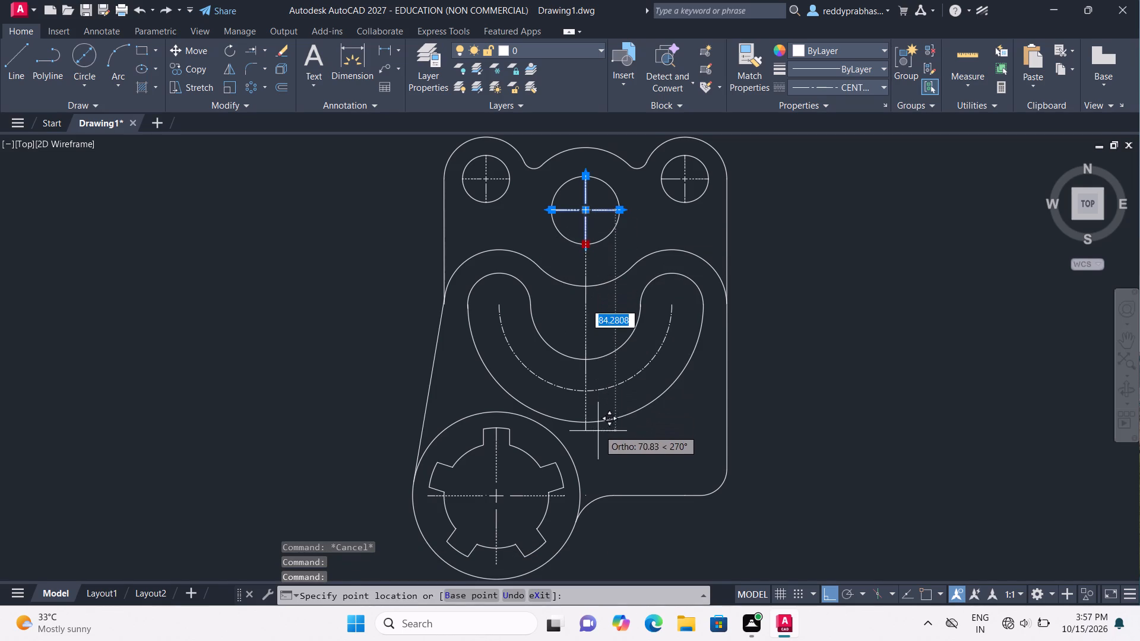
left_click_drag(598, 431, 603, 435)
double_click(603, 435)
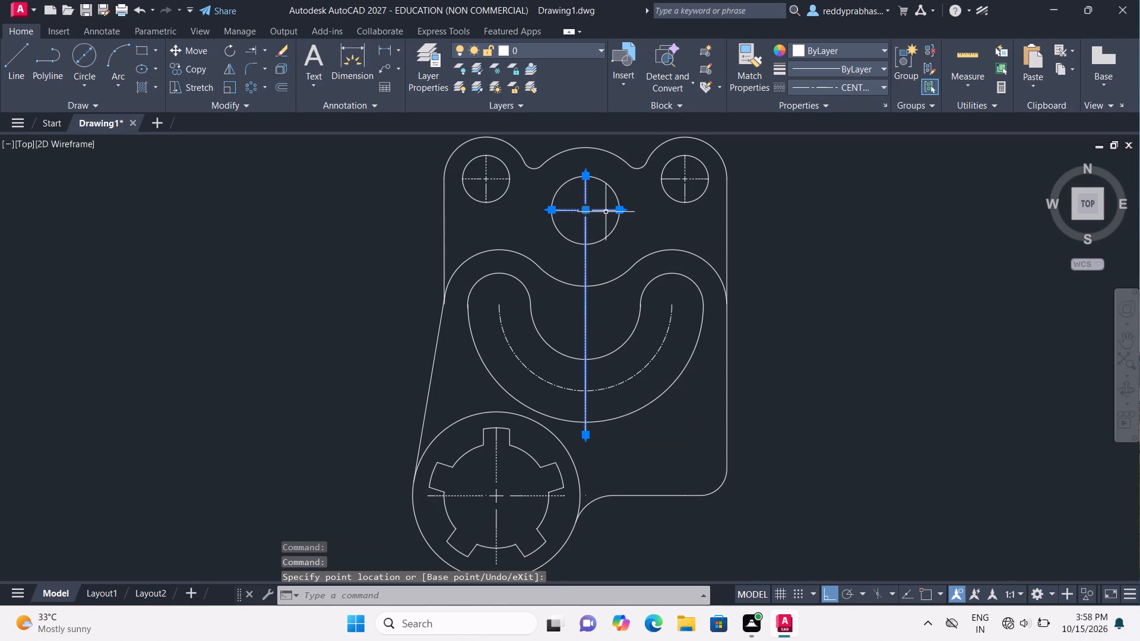
left_click_drag(619, 208, 632, 211)
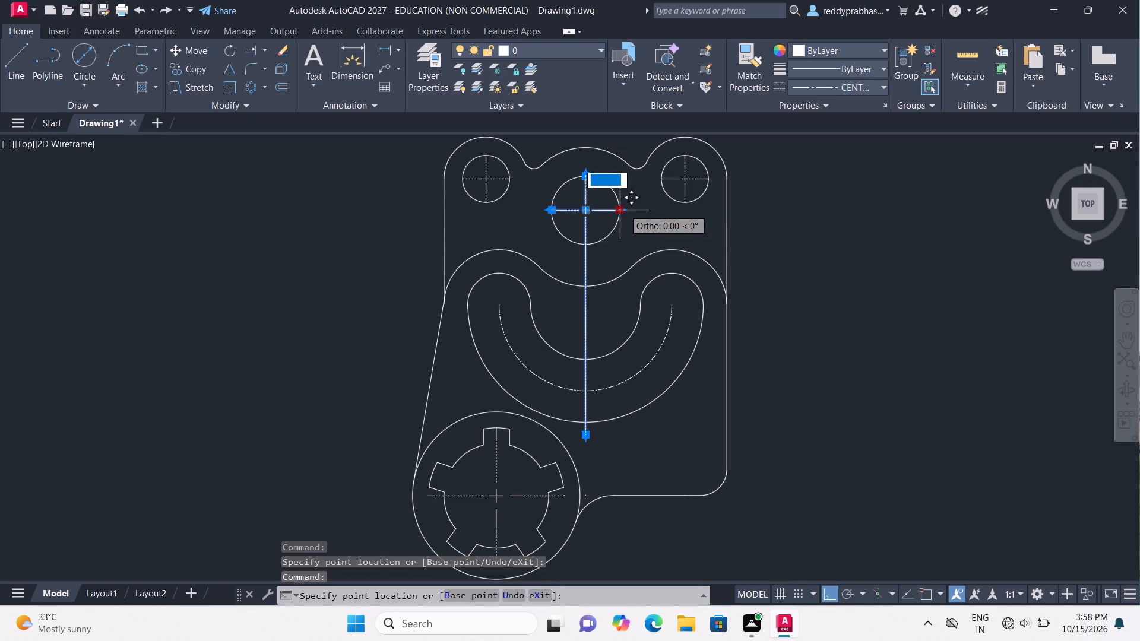
left_click_drag(632, 211, 650, 213)
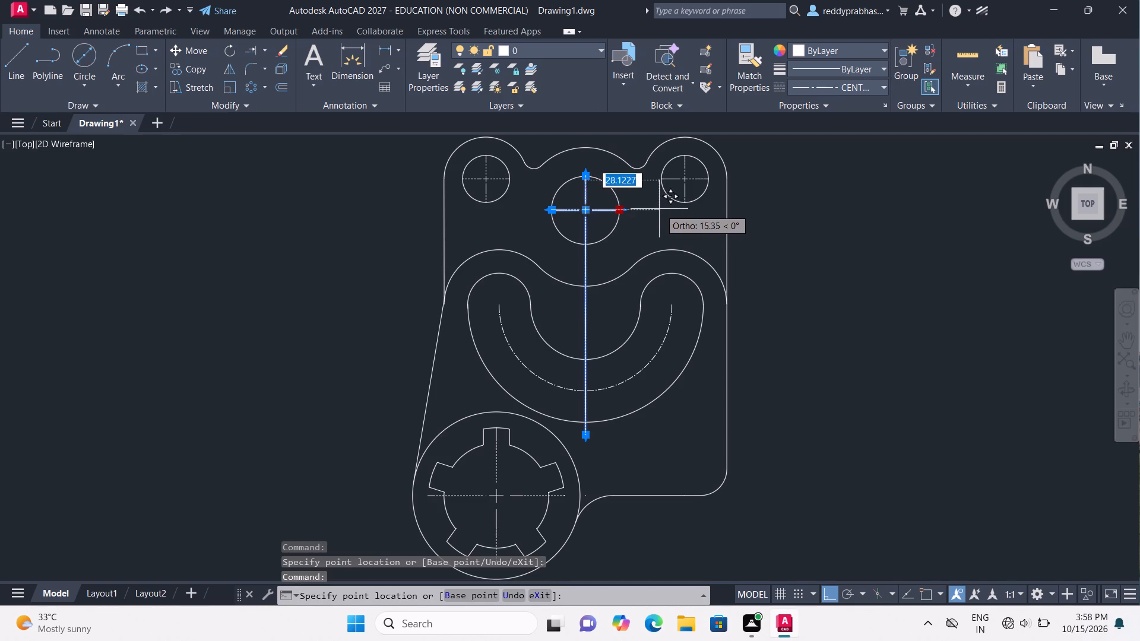
left_click(659, 209)
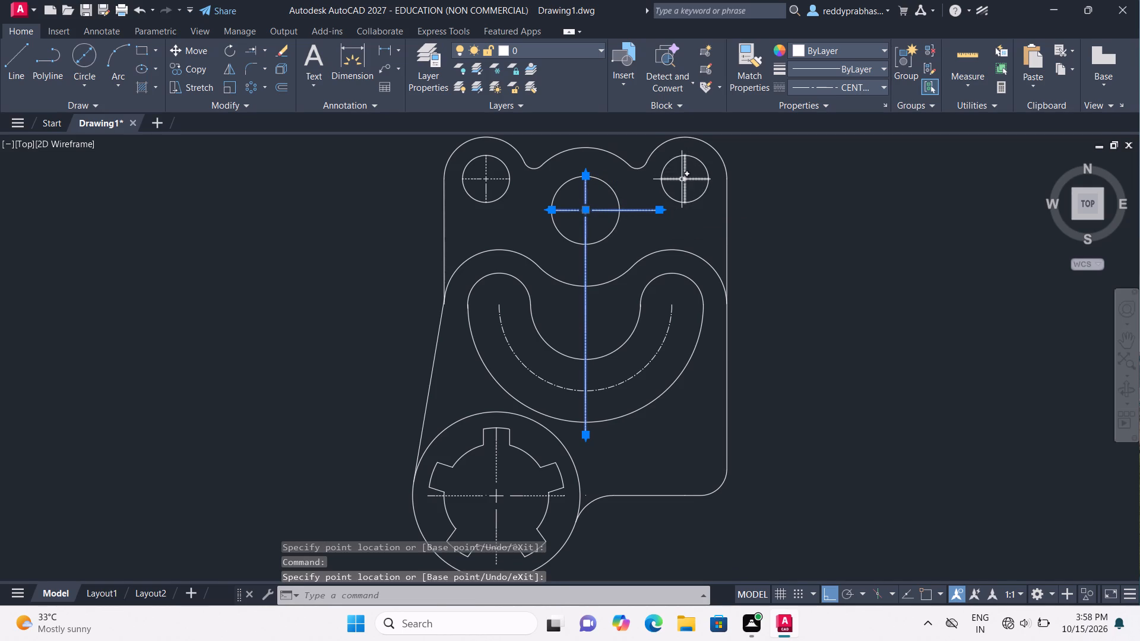
Extend the left arm of the upper-right hole's center mark past the hole toward the plate's middle.
left_click(682, 179)
left_click_drag(663, 176, 637, 180)
double_click(637, 180)
left_click(882, 268)
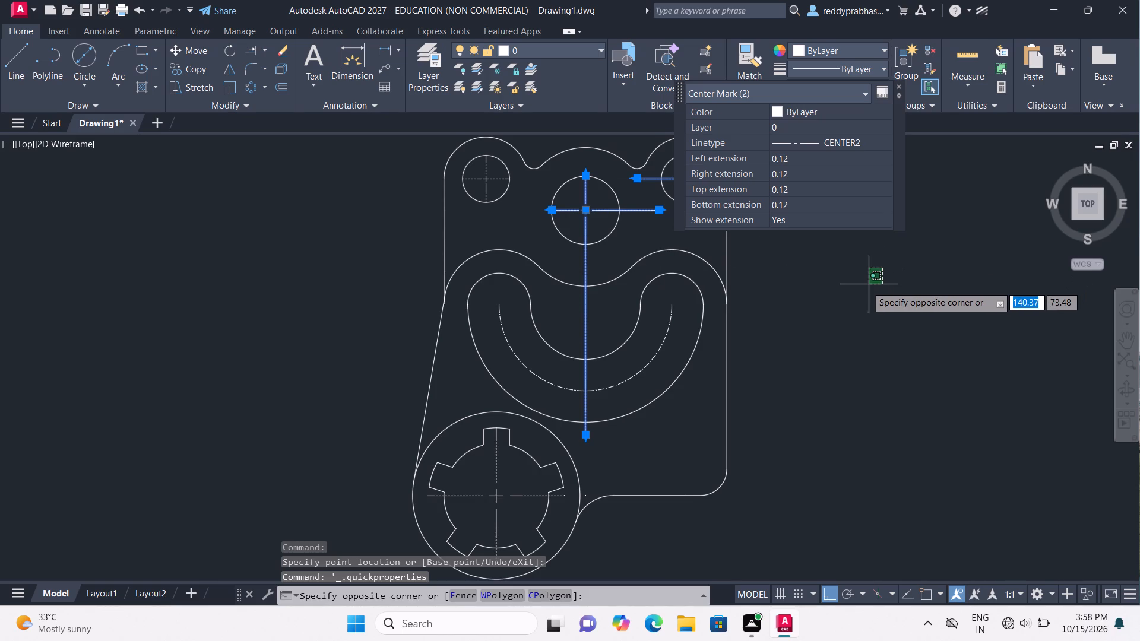
key("Escape")
key("Escape")
key("Escape")
key("Escape")
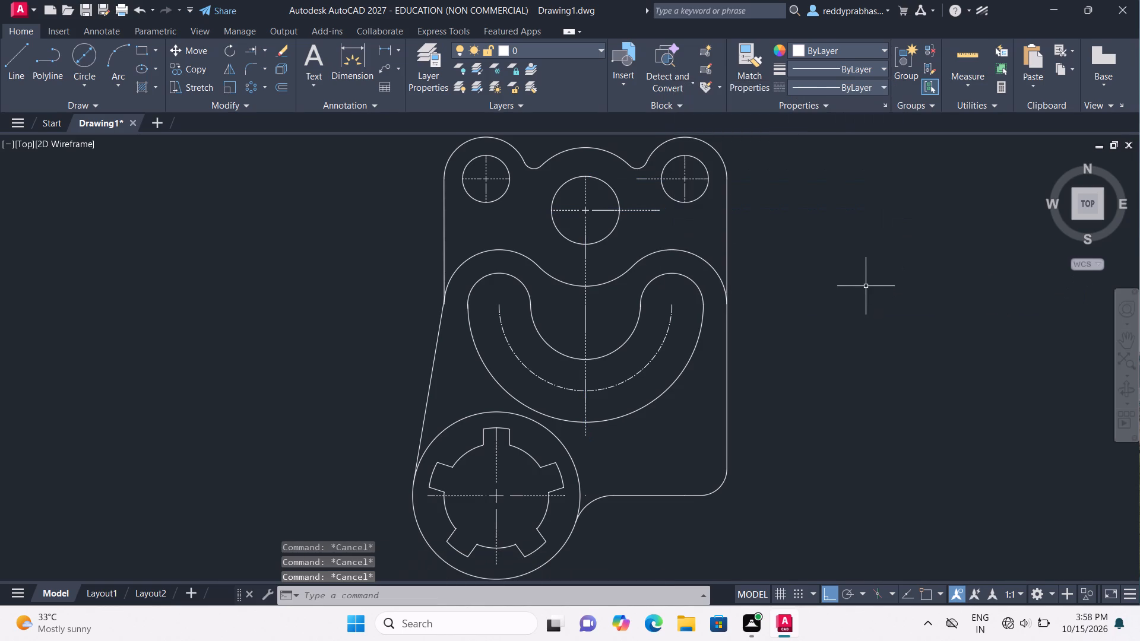
key("Escape")
key("Escape")
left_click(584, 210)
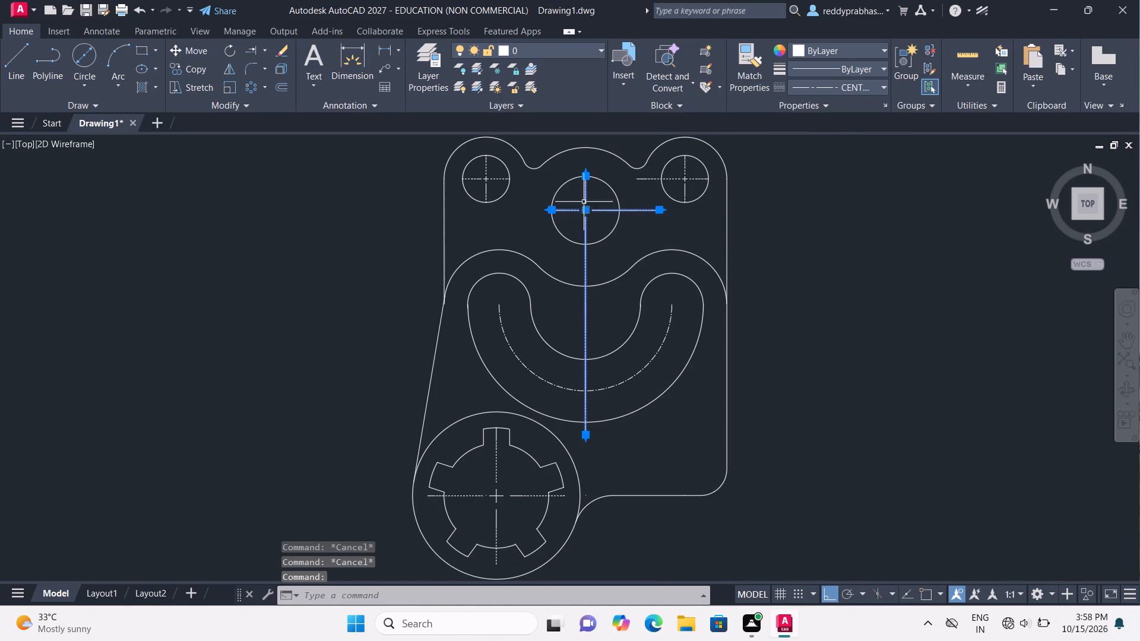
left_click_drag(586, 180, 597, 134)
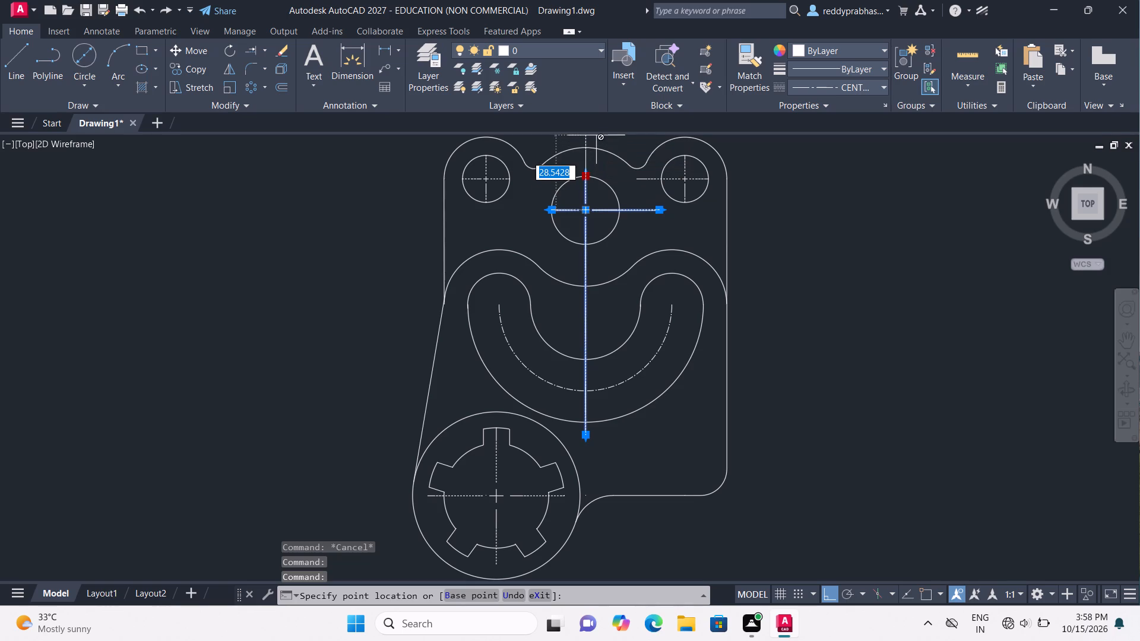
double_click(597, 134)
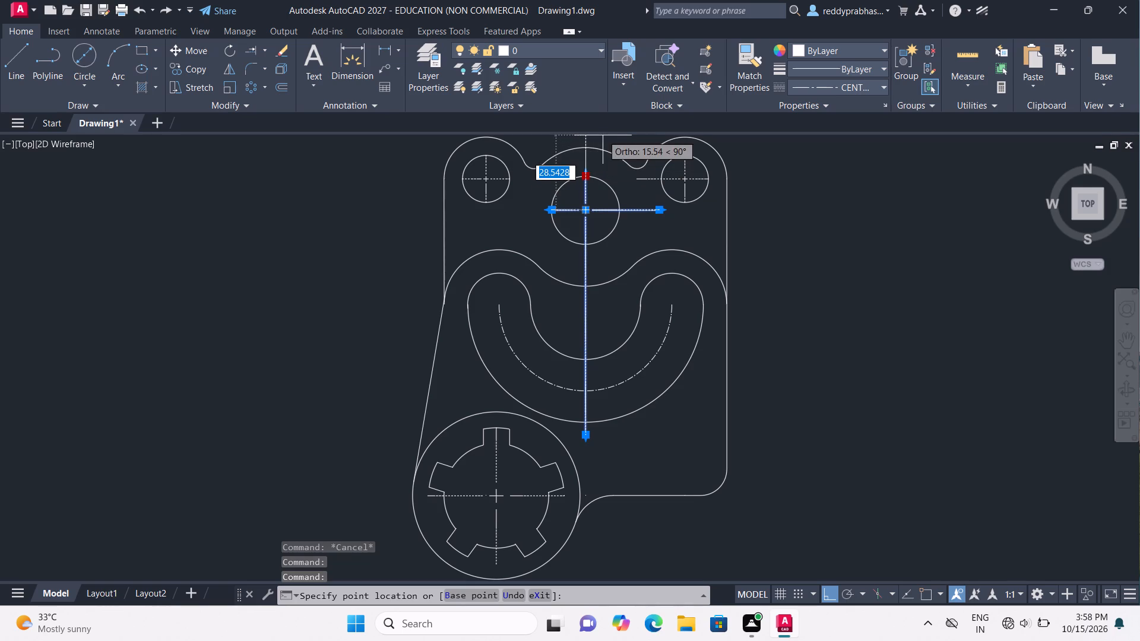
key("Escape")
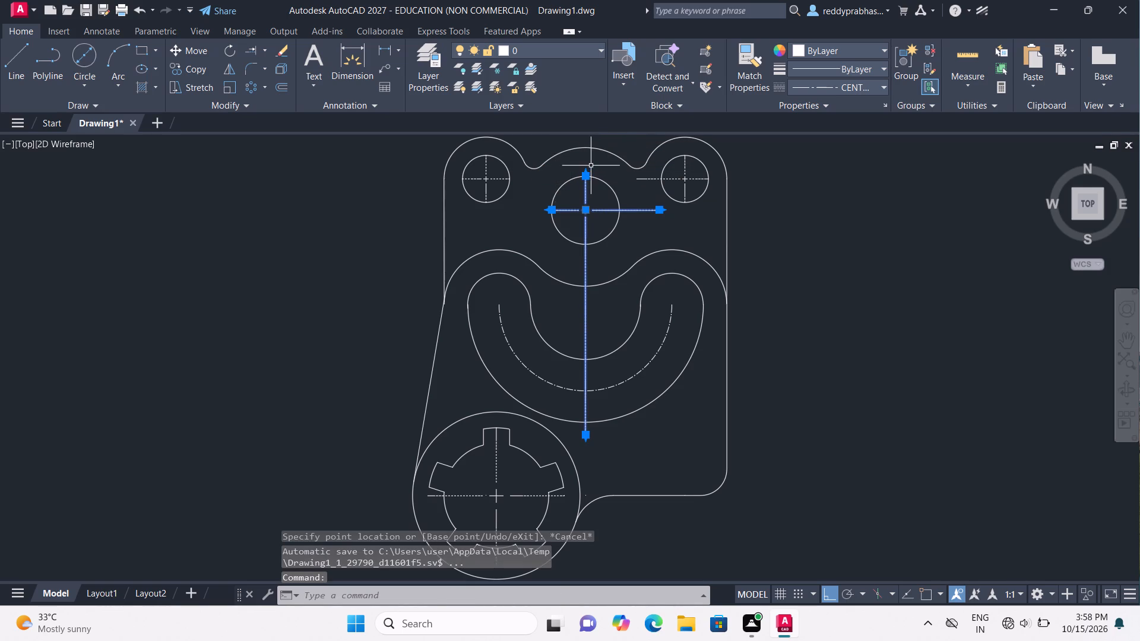
Extend the upper arm of the large central hole's center mark upward, just past the plate's top edge.
left_click(586, 172)
left_click_drag(588, 170, 581, 171)
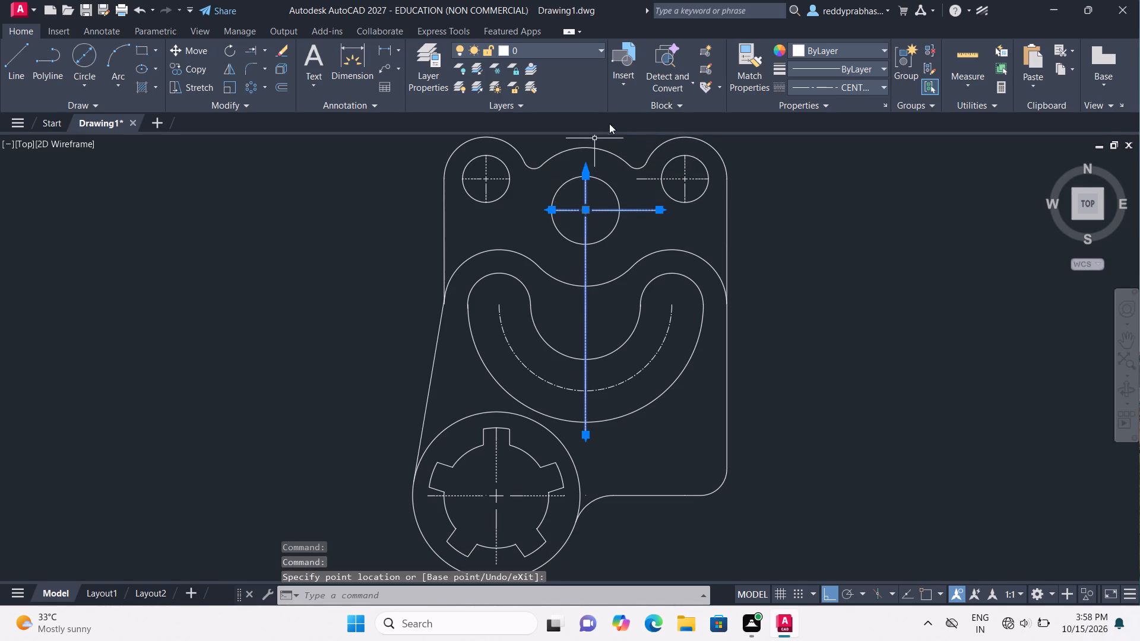
left_click_drag(587, 164, 589, 142)
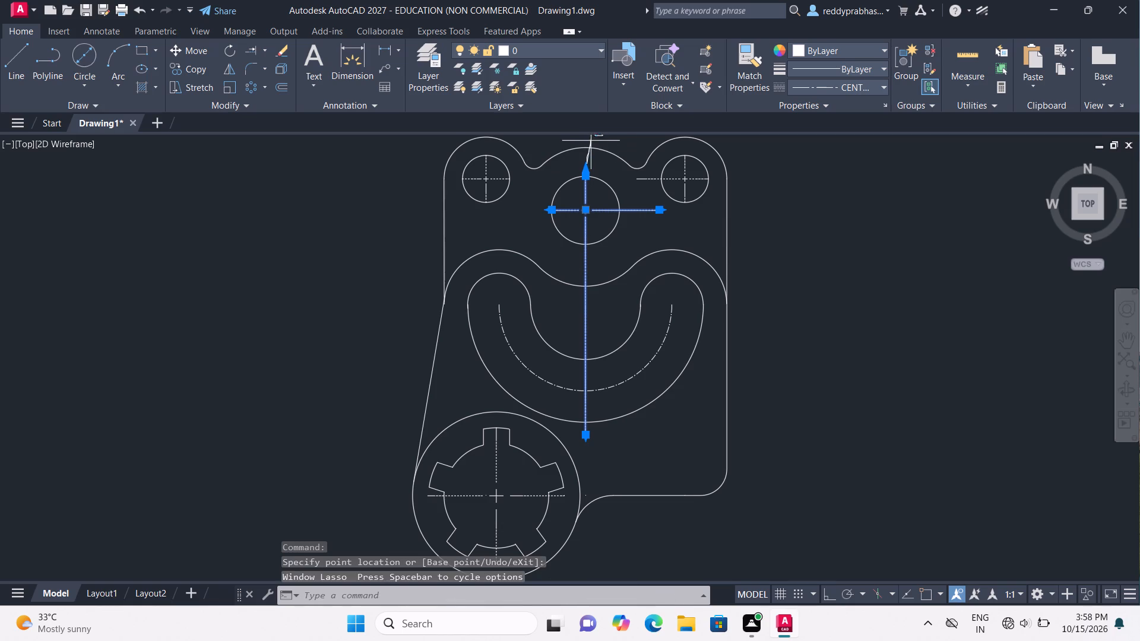
left_click_drag(589, 142, 587, 130)
left_click(587, 130)
key("Escape")
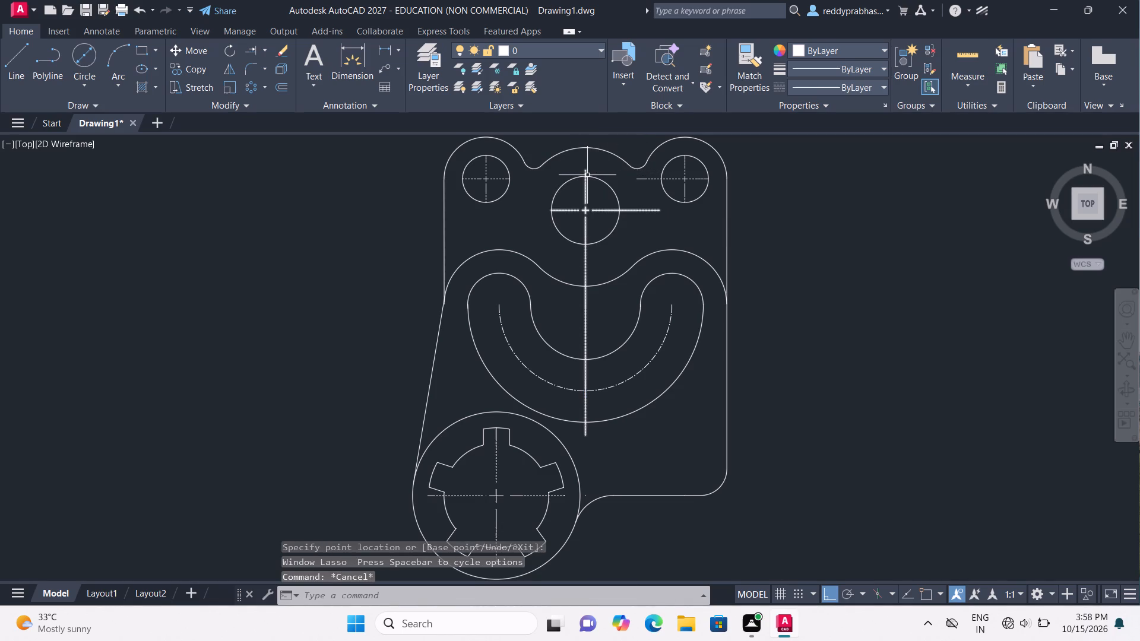
double_click(586, 174)
left_click_drag(587, 168, 593, 135)
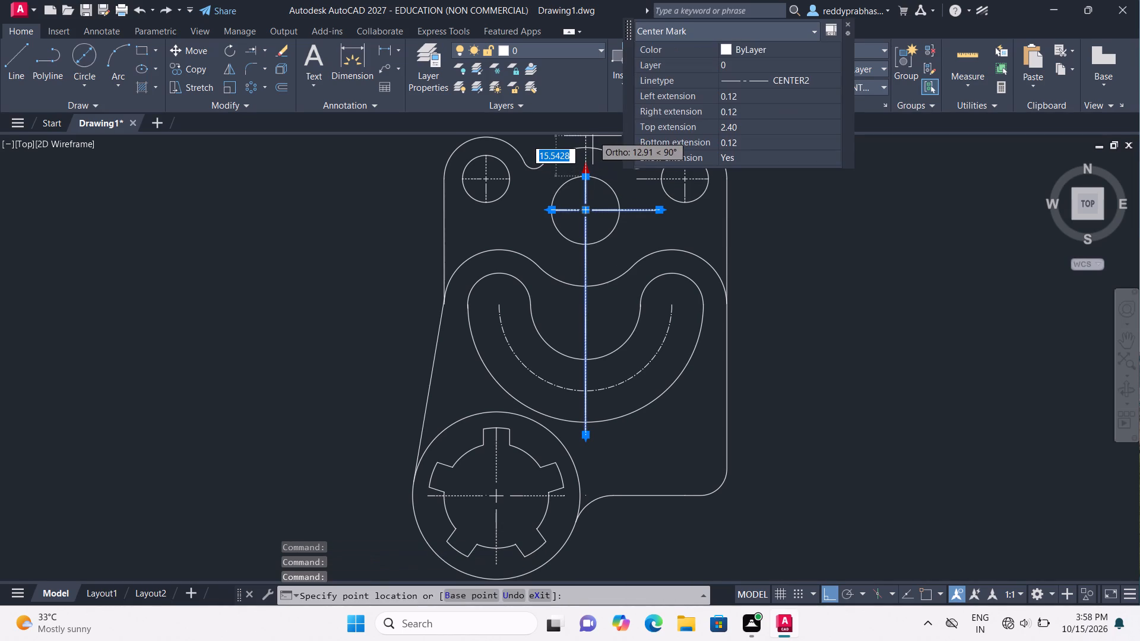
left_click_drag(593, 135, 595, 129)
triple_click(595, 129)
left_click(597, 139)
key("Escape")
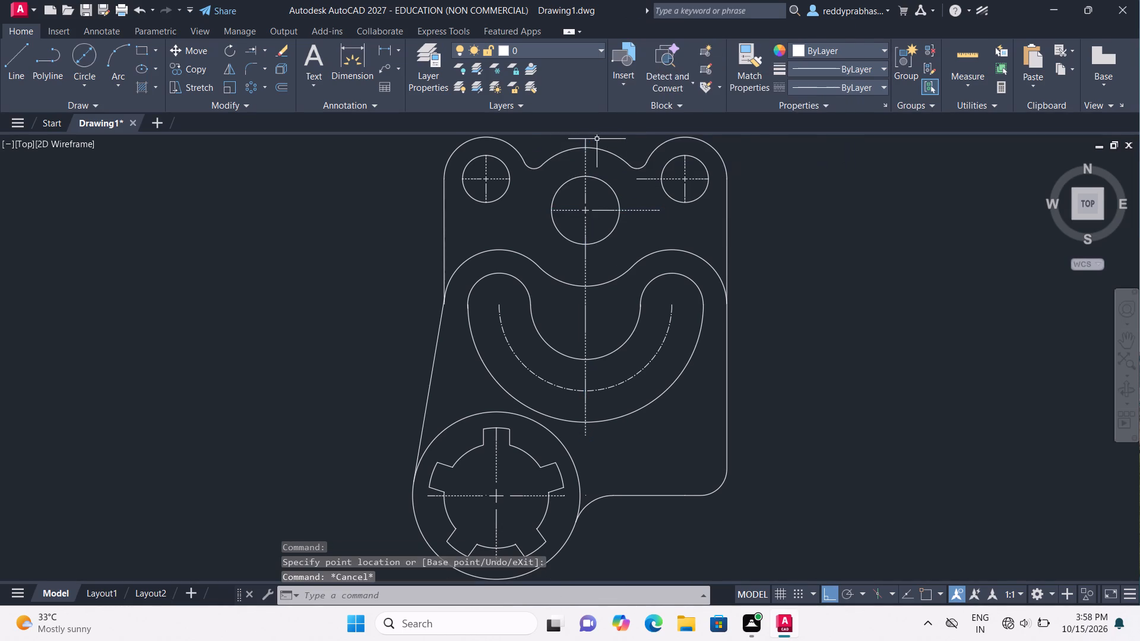
Lengthen the upper arm of the large central hole's center mark a little further above the plate's top edge.
scroll(616, 155, "down", 2)
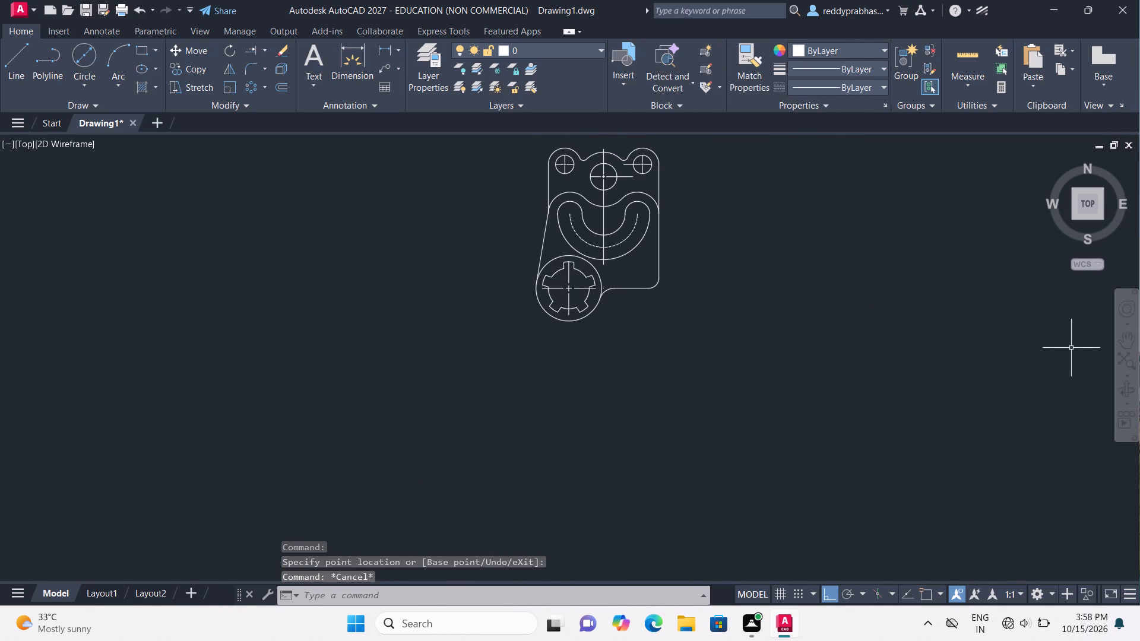
left_click(1124, 338)
left_click_drag(829, 307, 860, 471)
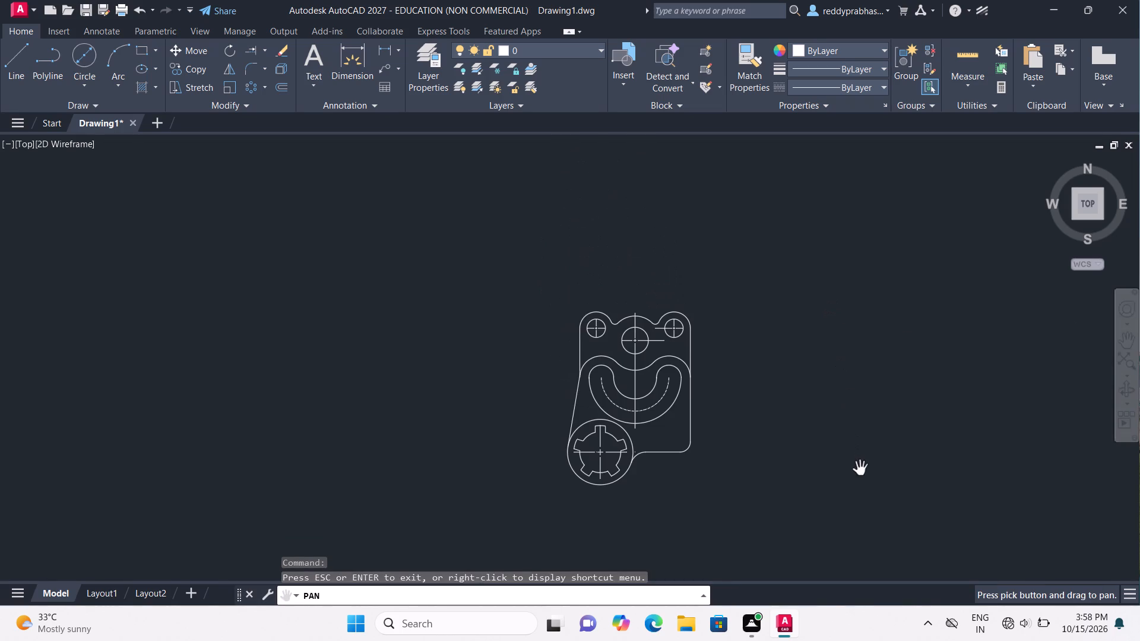
scroll(710, 433, "up", 2)
left_click_drag(603, 356, 607, 402)
scroll(607, 402, "up", 2)
left_click_drag(556, 295, 572, 402)
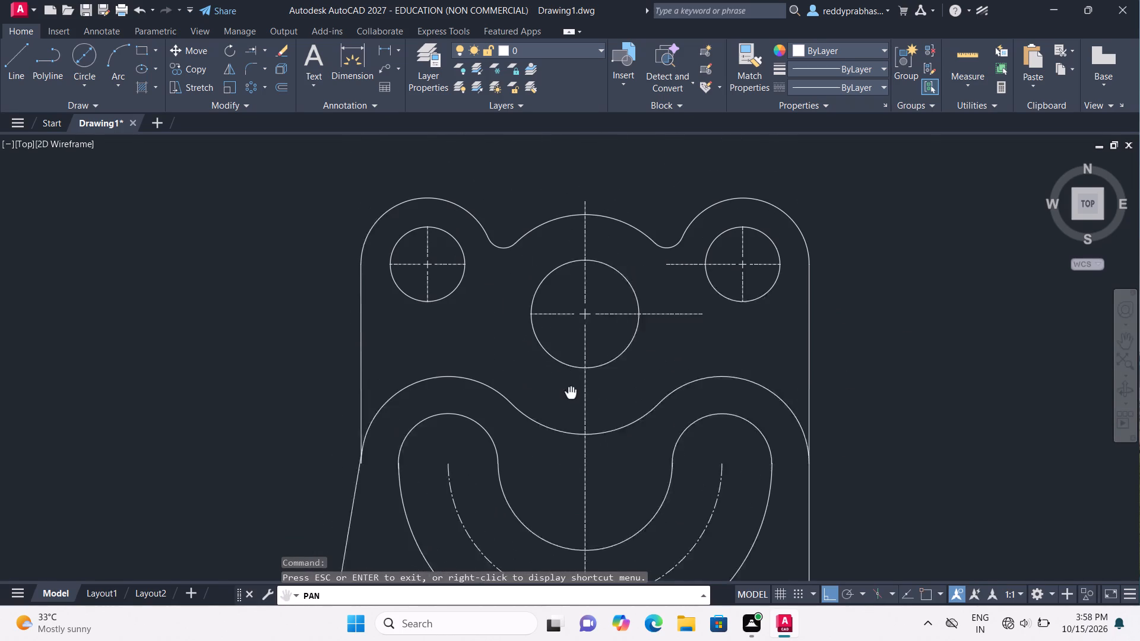
left_click_drag(572, 402, 572, 402)
key("Escape")
left_click(587, 258)
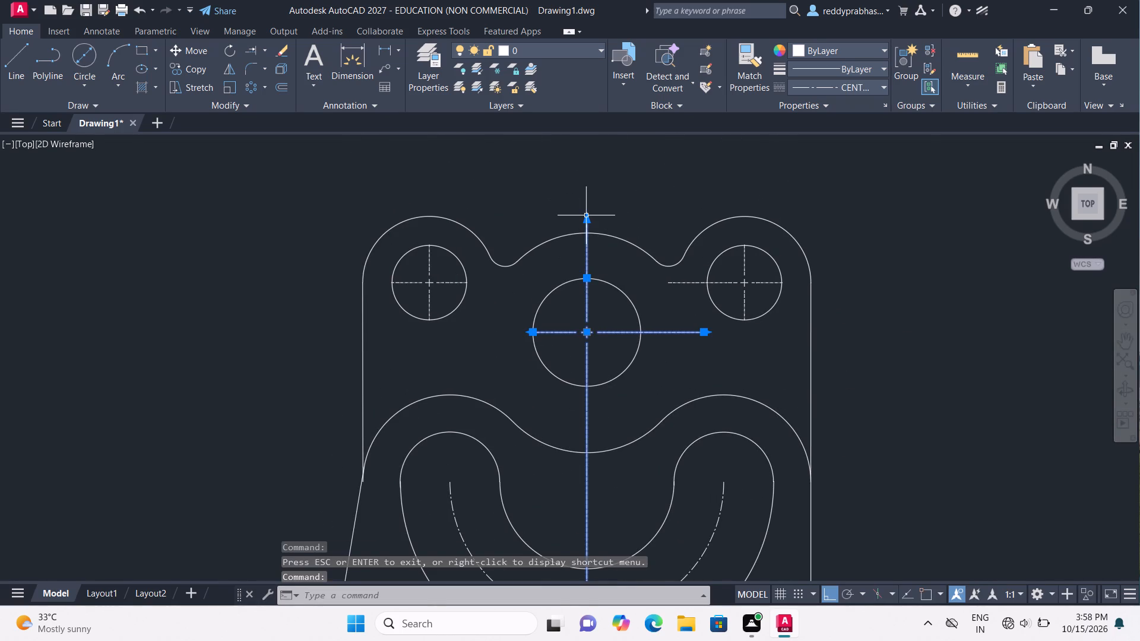
left_click_drag(587, 216, 590, 195)
left_click(590, 195)
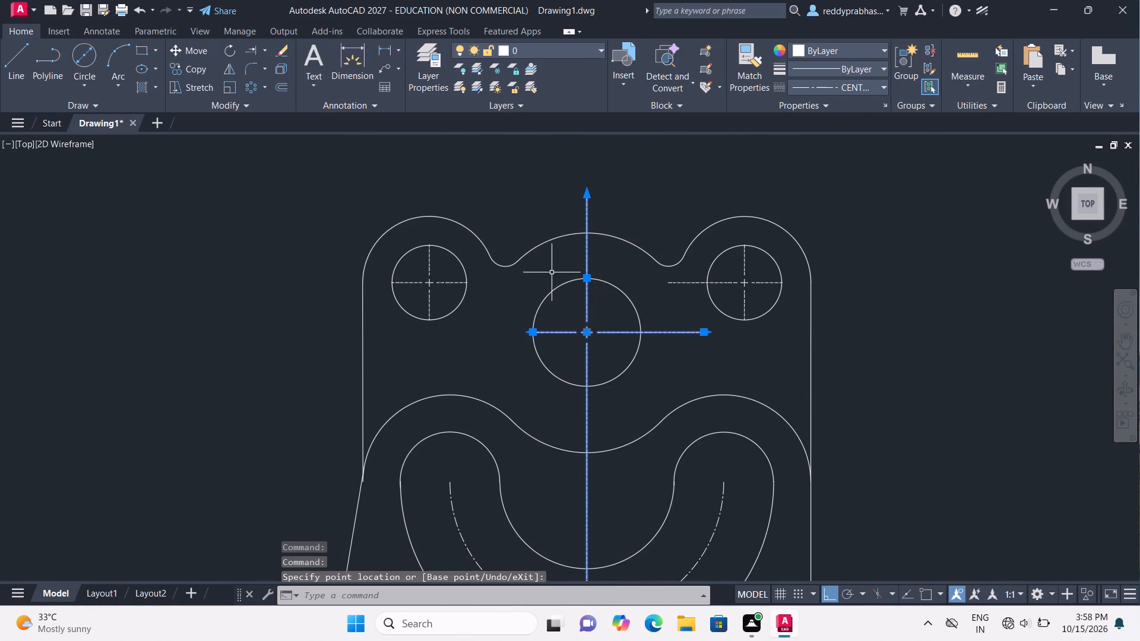
Extend the left arm of the large central hole's center mark outward past the hole's edge.
double_click(532, 331)
left_click_drag(530, 332, 507, 333)
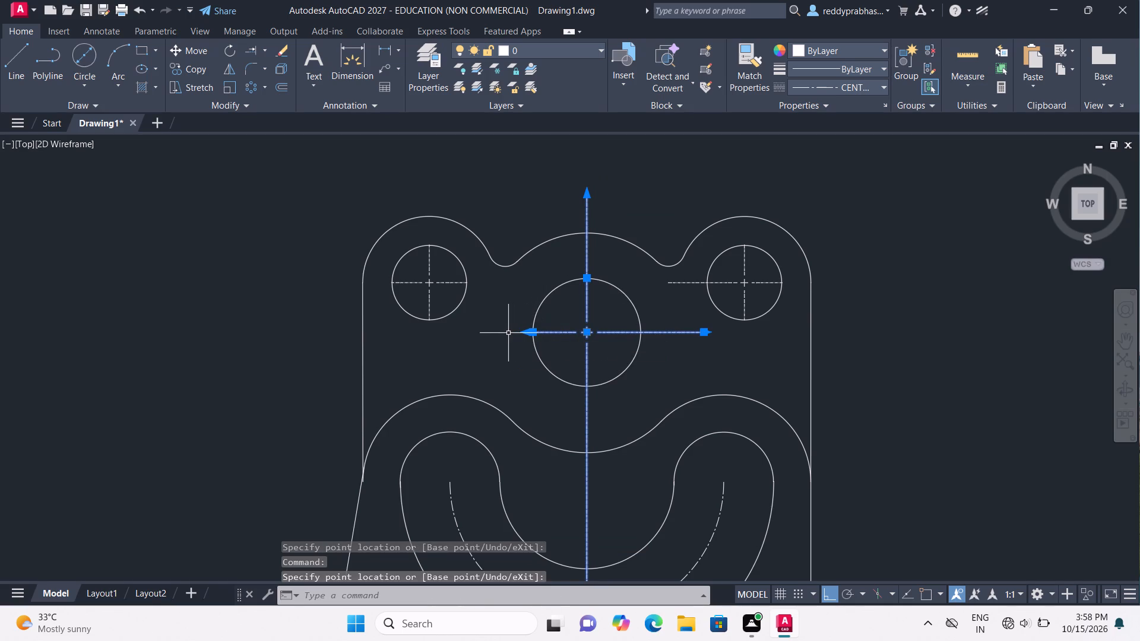
left_click_drag(507, 333, 507, 334)
left_click_drag(528, 333, 510, 332)
left_click(510, 332)
left_click_drag(514, 335, 505, 334)
left_click_drag(505, 334, 496, 334)
key("Escape")
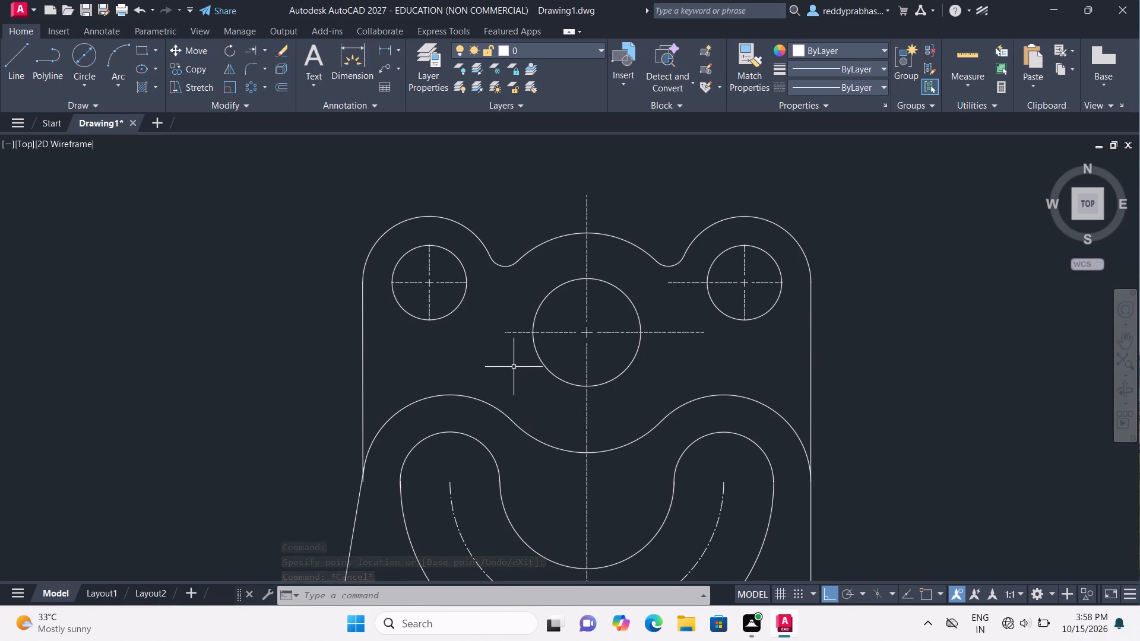
Examine the plate's centerlines from the curved slot down to the notched round cutout.
scroll(499, 374, "down", 1)
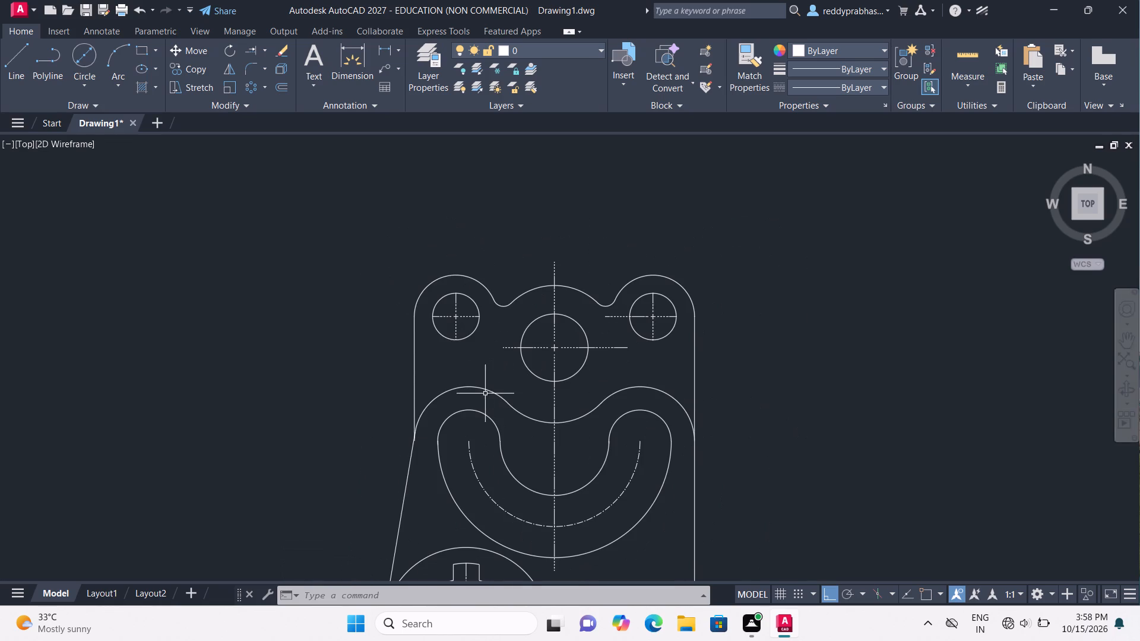
left_click(471, 443)
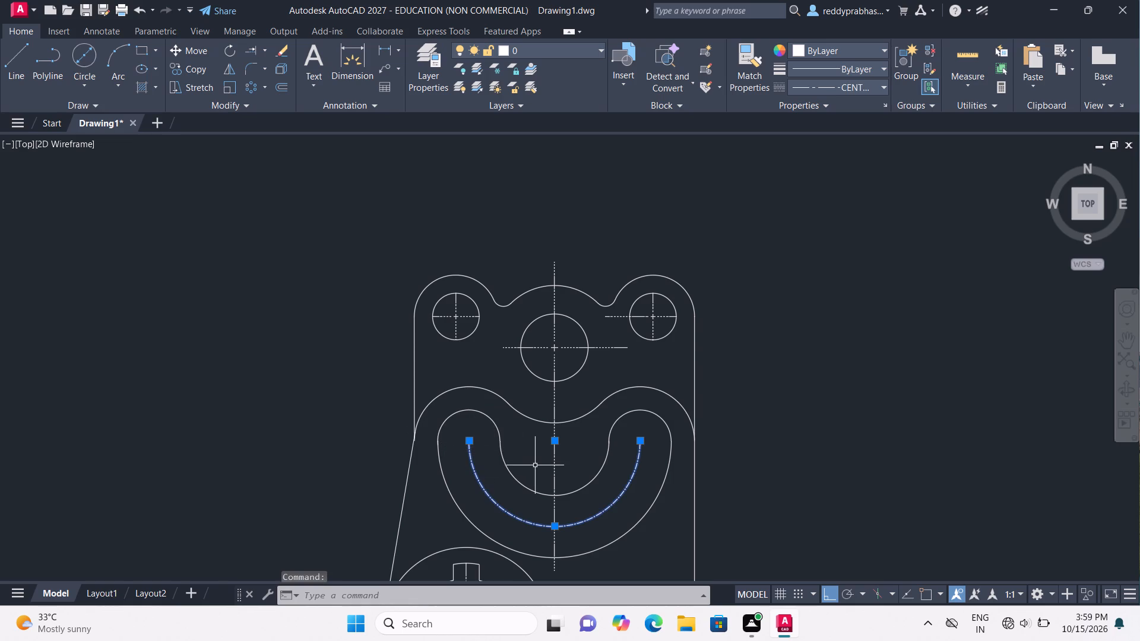
key("Escape")
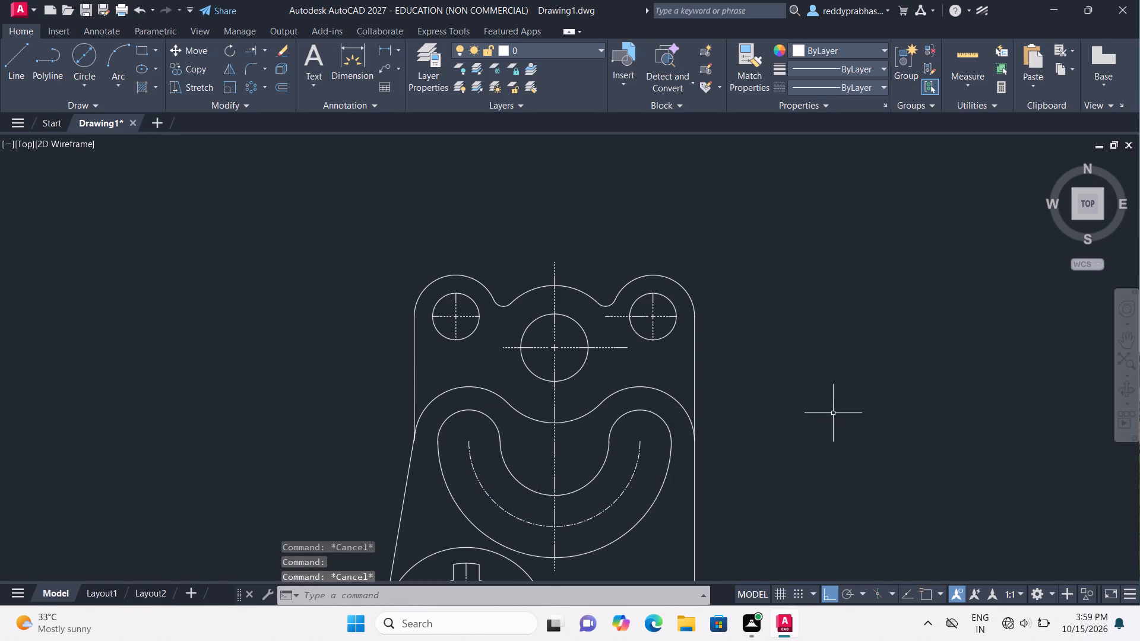
left_click(1126, 339)
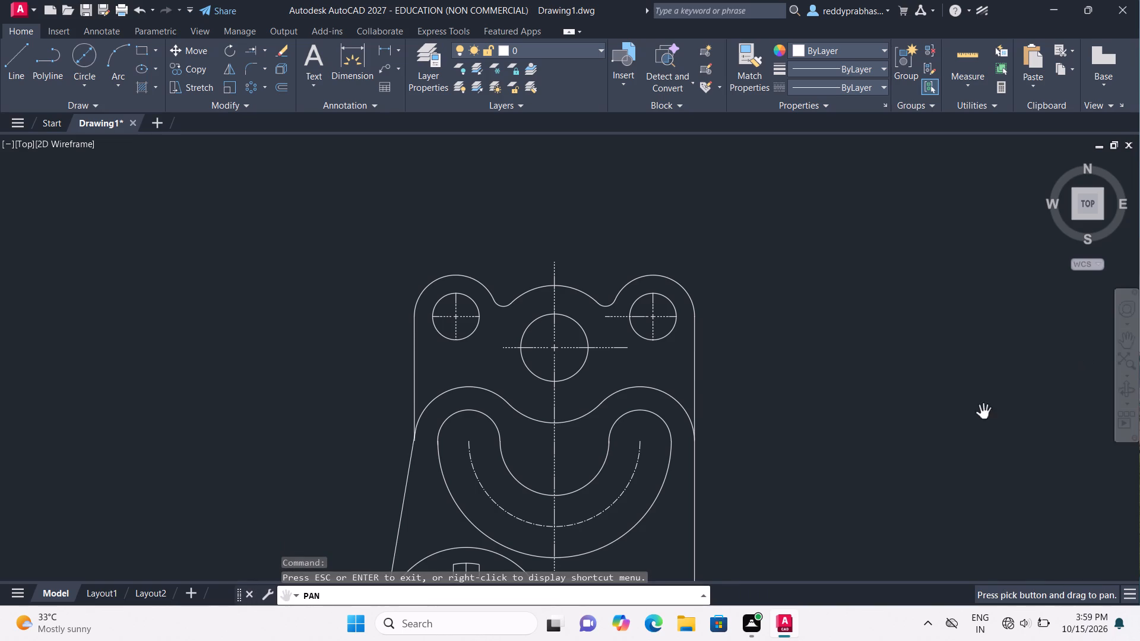
left_click_drag(844, 488, 840, 436)
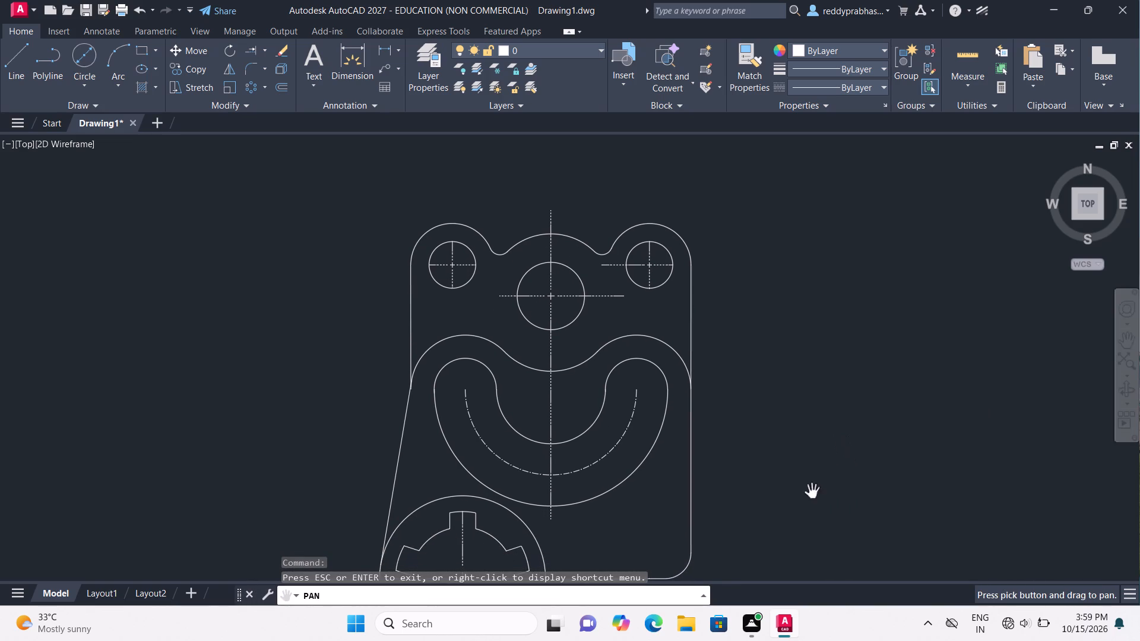
left_click_drag(796, 493, 794, 436)
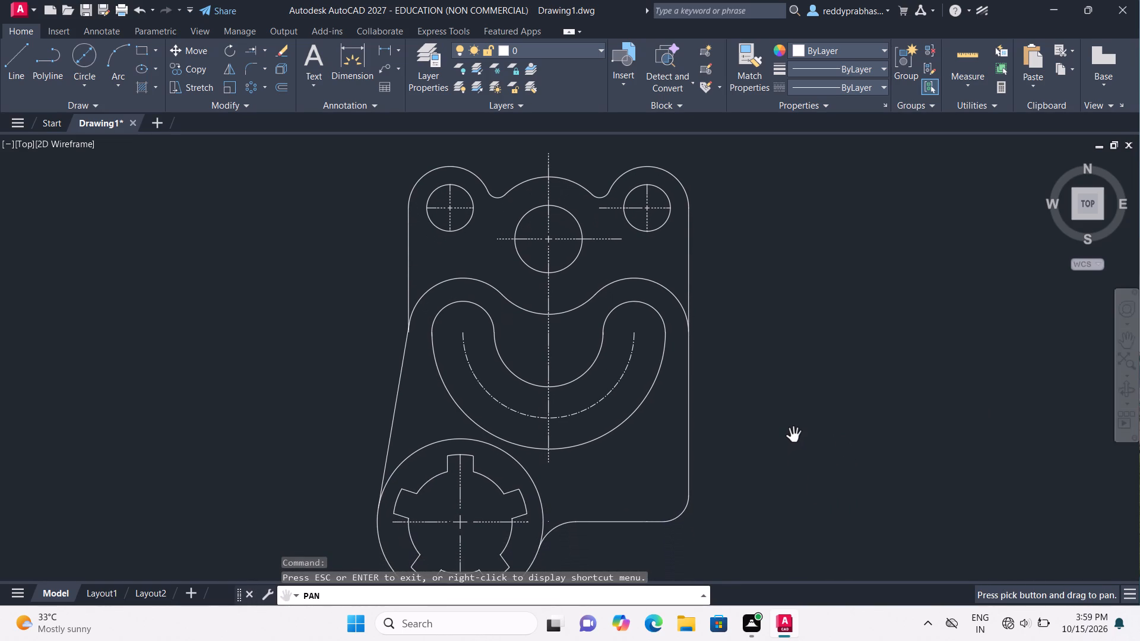
left_click_drag(797, 453, 794, 434)
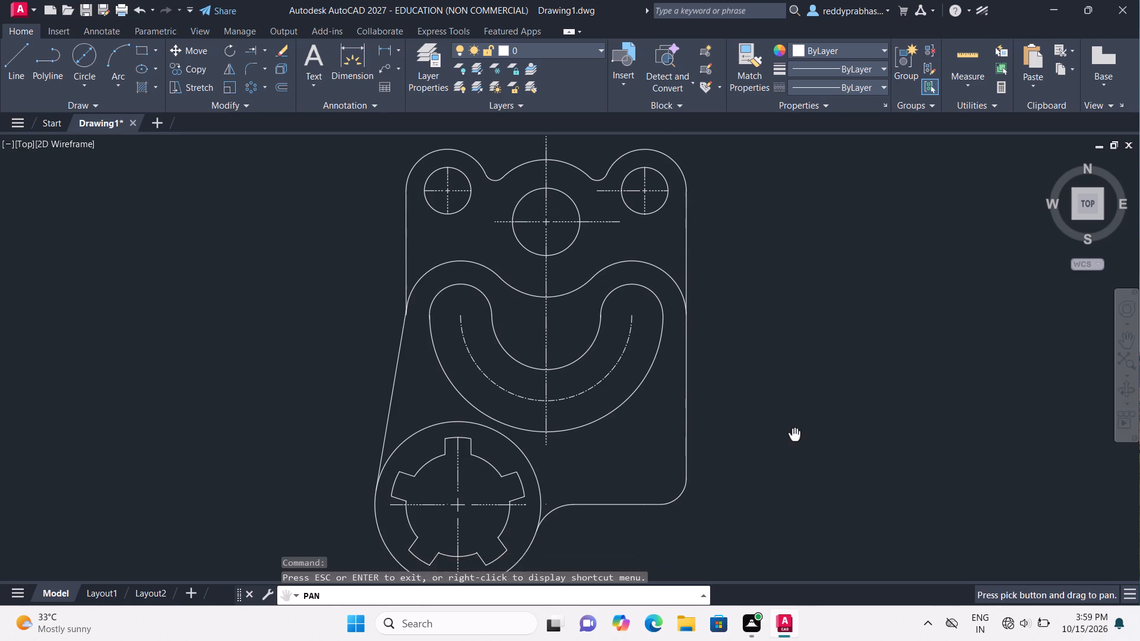
left_click_drag(794, 434, 788, 407)
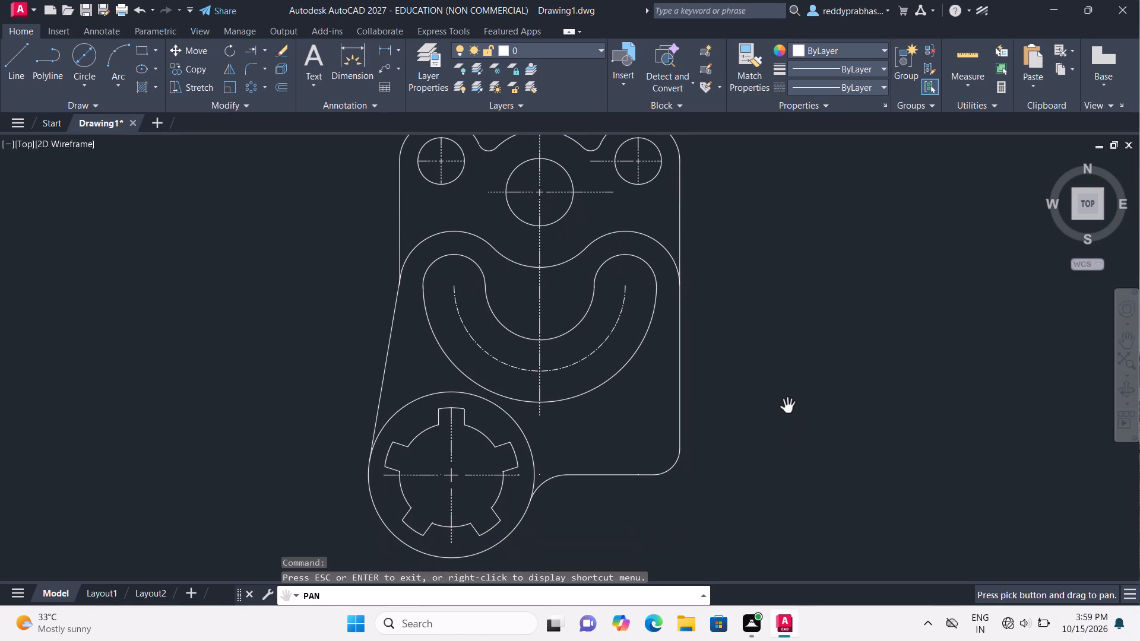
key("Escape")
left_click(767, 394)
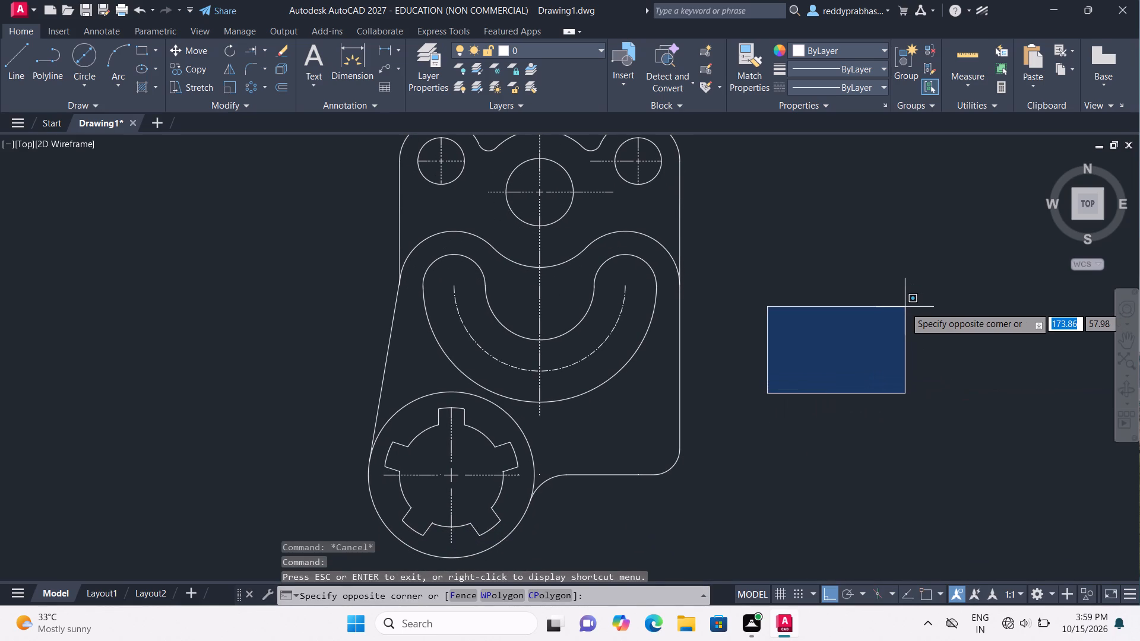
key("Escape")
Add a horizontal linear dimension between the centers of the two upper corner holes, placed above the plate.
left_click(1132, 338)
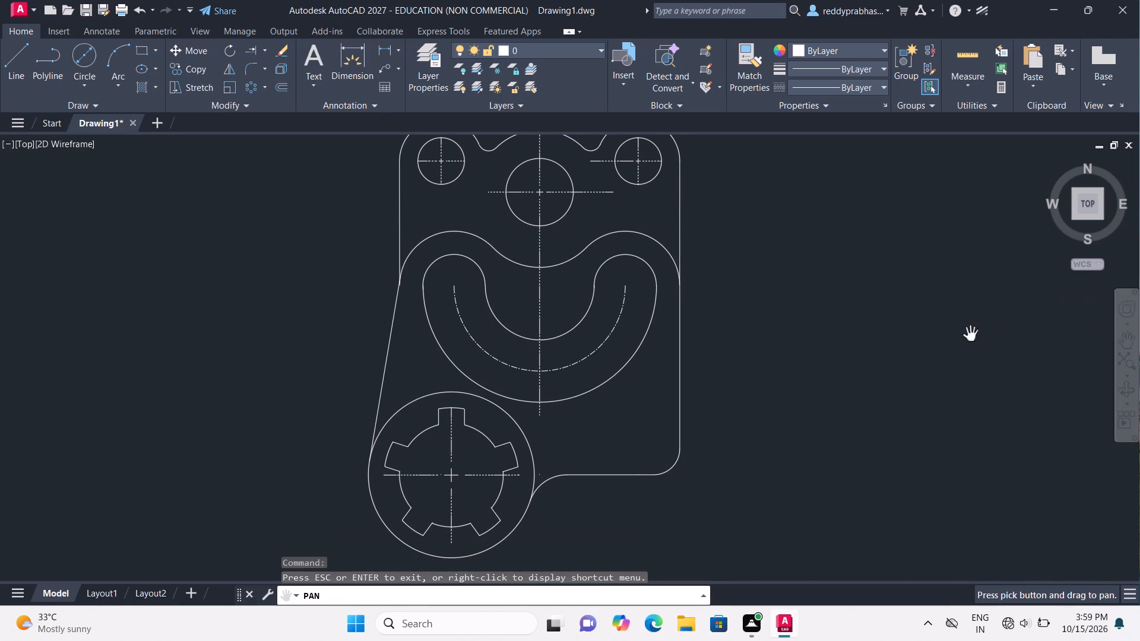
left_click_drag(924, 316, 1005, 480)
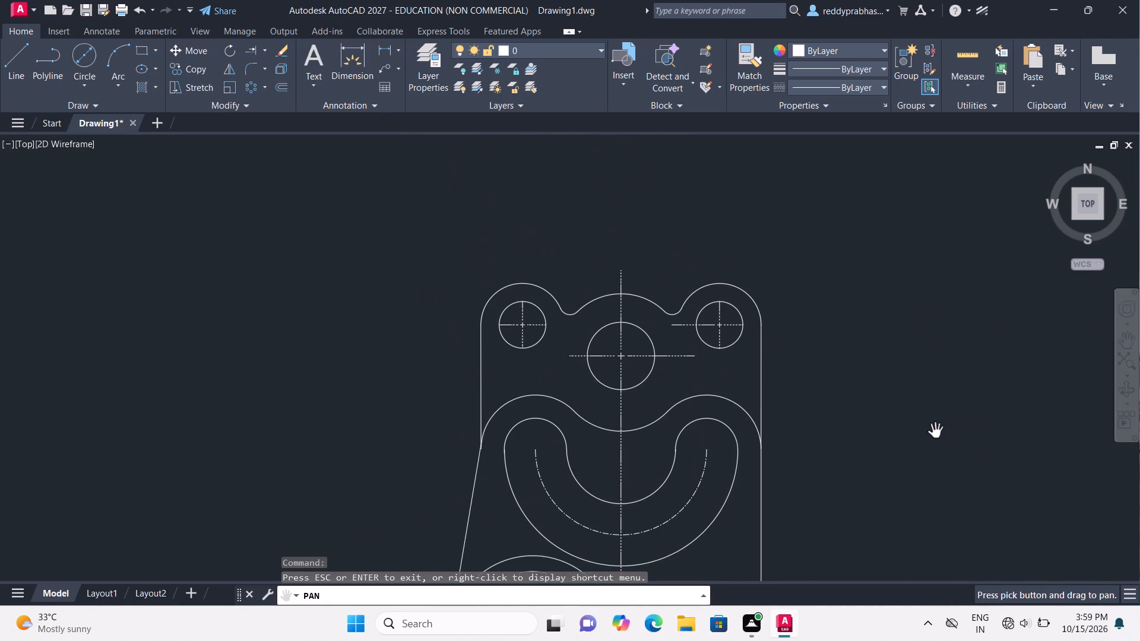
key("Escape")
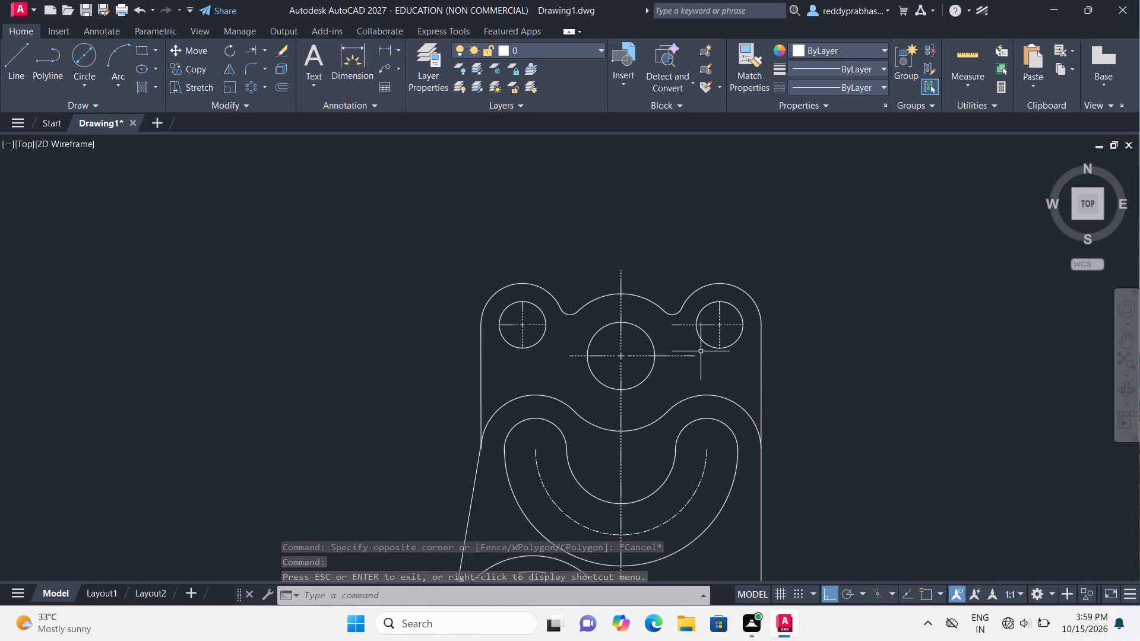
left_click(389, 53)
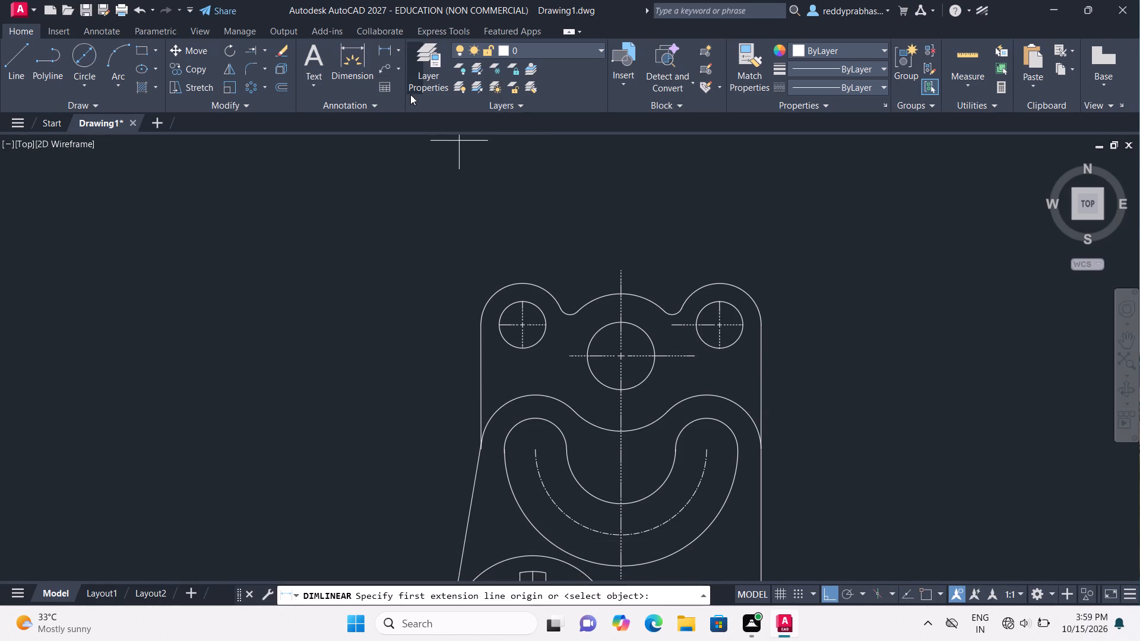
double_click(522, 325)
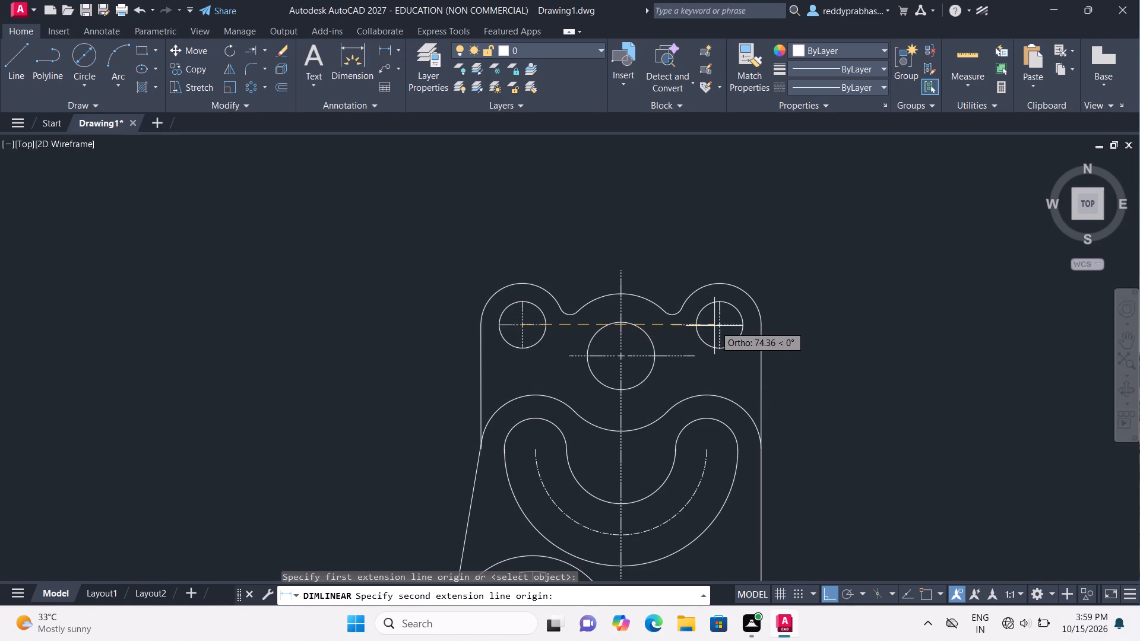
double_click(719, 324)
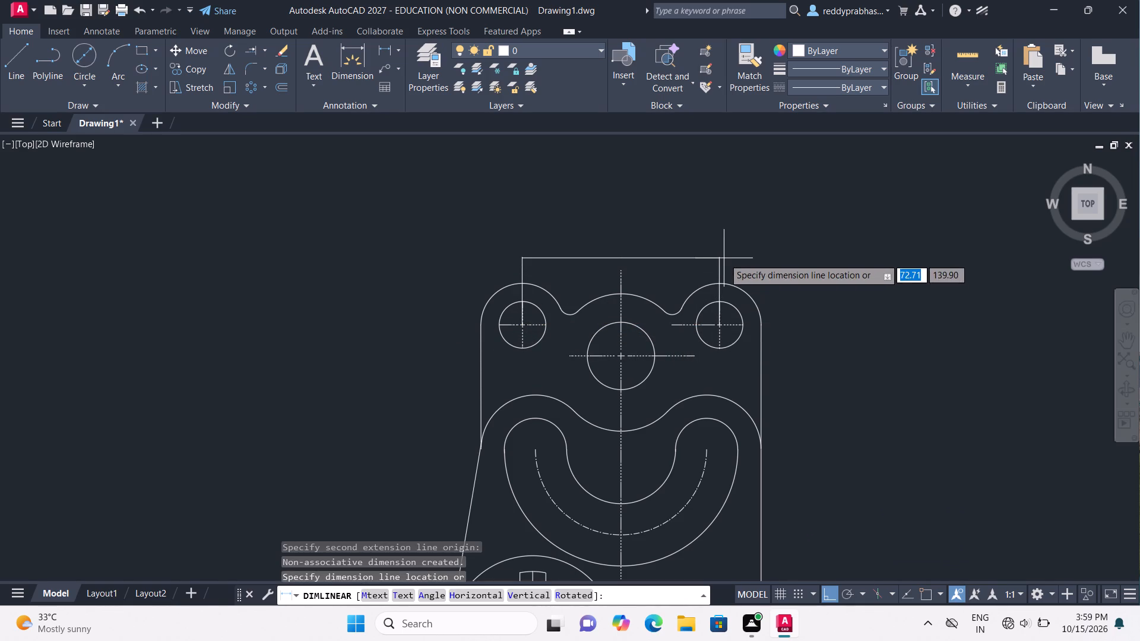
left_click(722, 231)
Open the text of the linear dimension between the two upper corner holes for editing and clear its value.
scroll(597, 230, "up", 5)
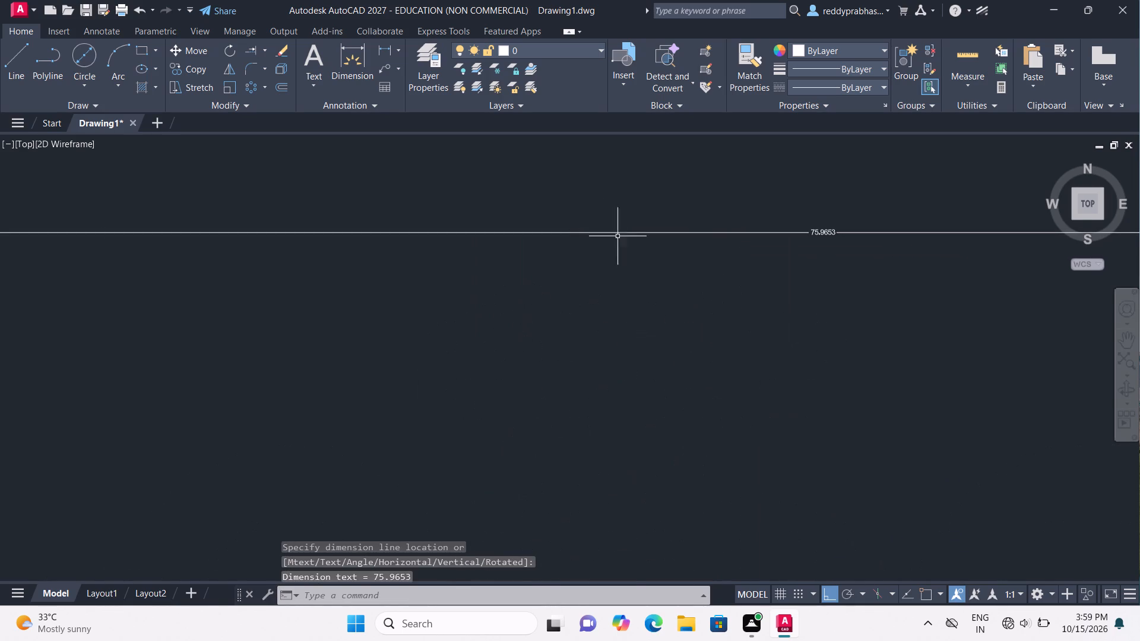
double_click(823, 232)
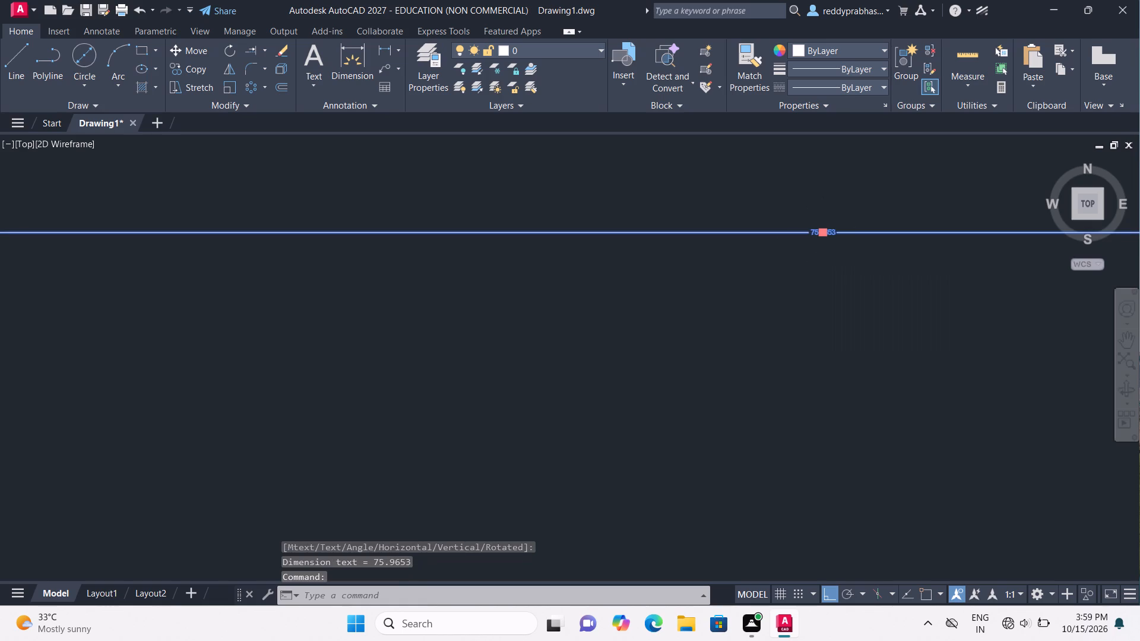
key("Right")
key("BackSpace")
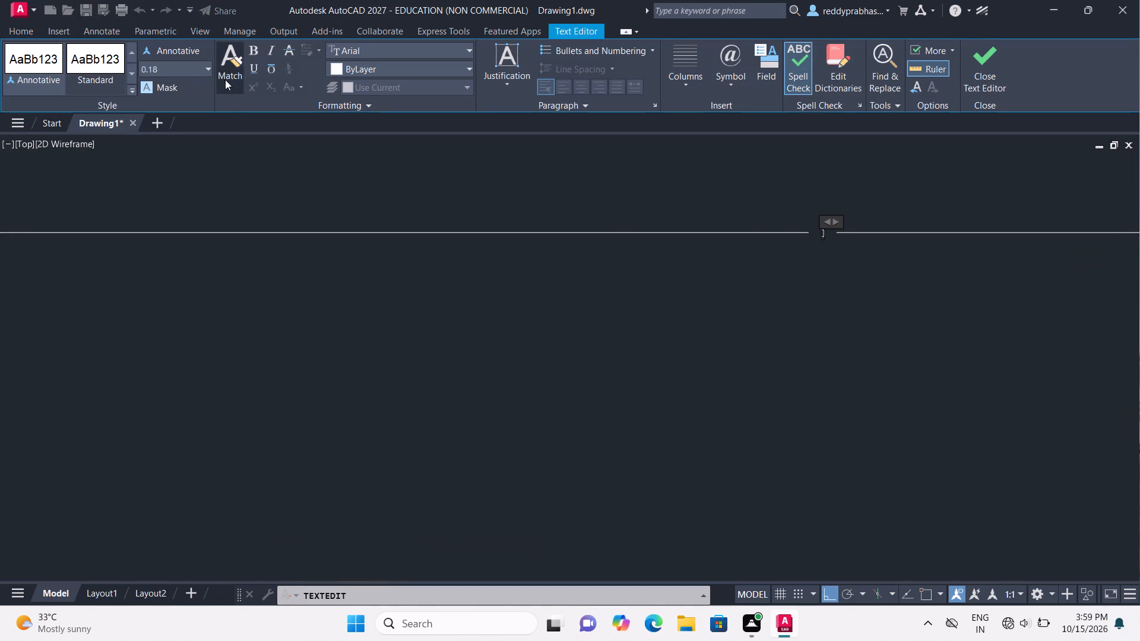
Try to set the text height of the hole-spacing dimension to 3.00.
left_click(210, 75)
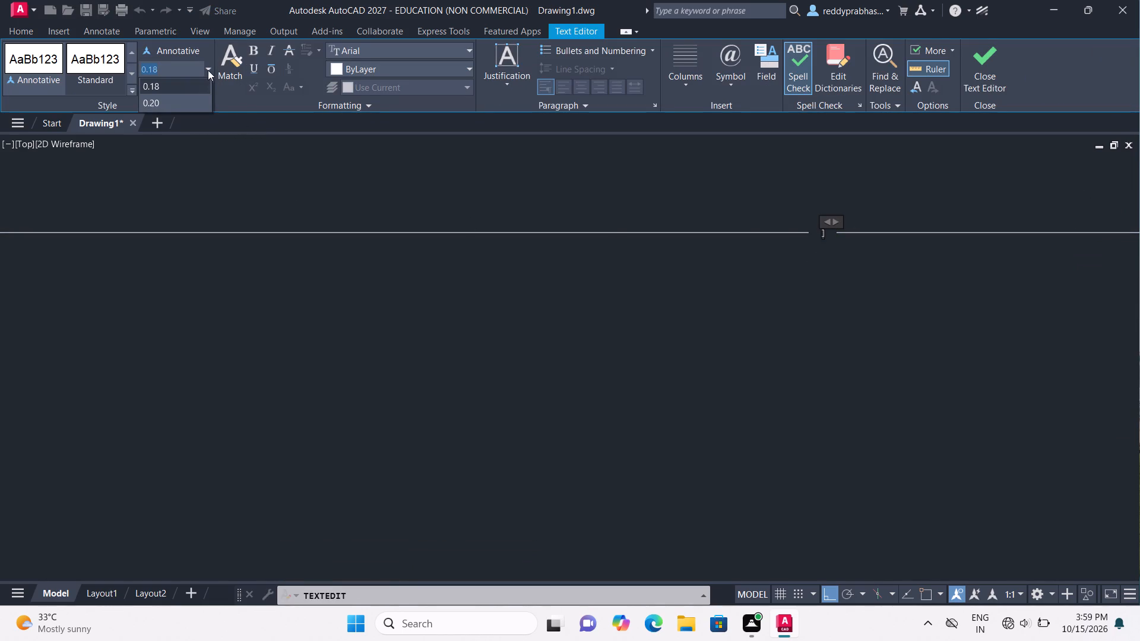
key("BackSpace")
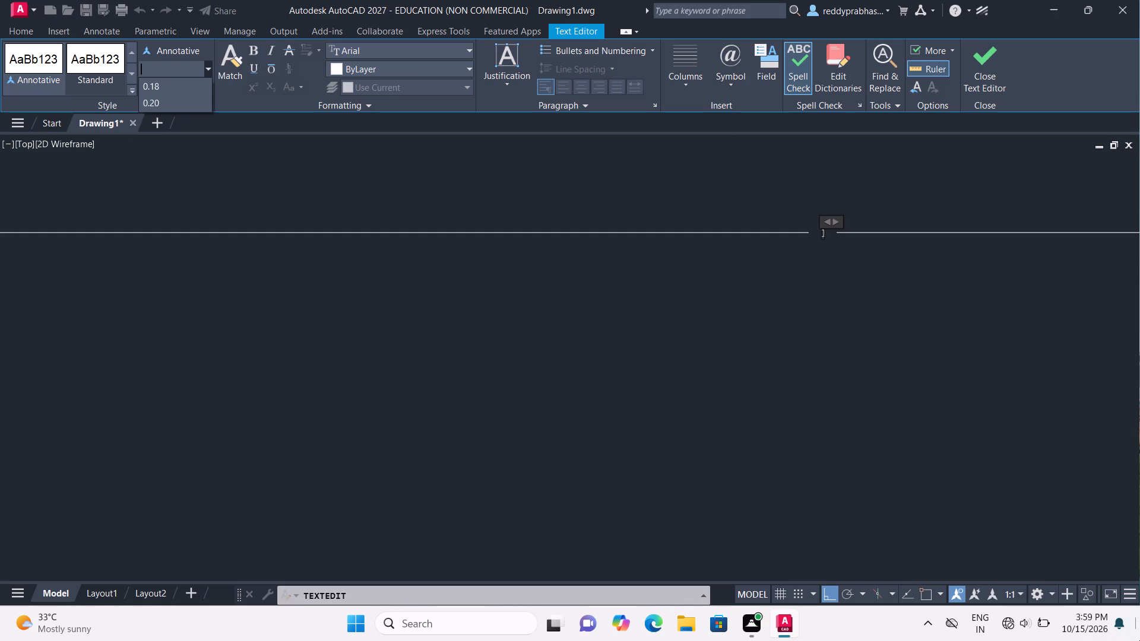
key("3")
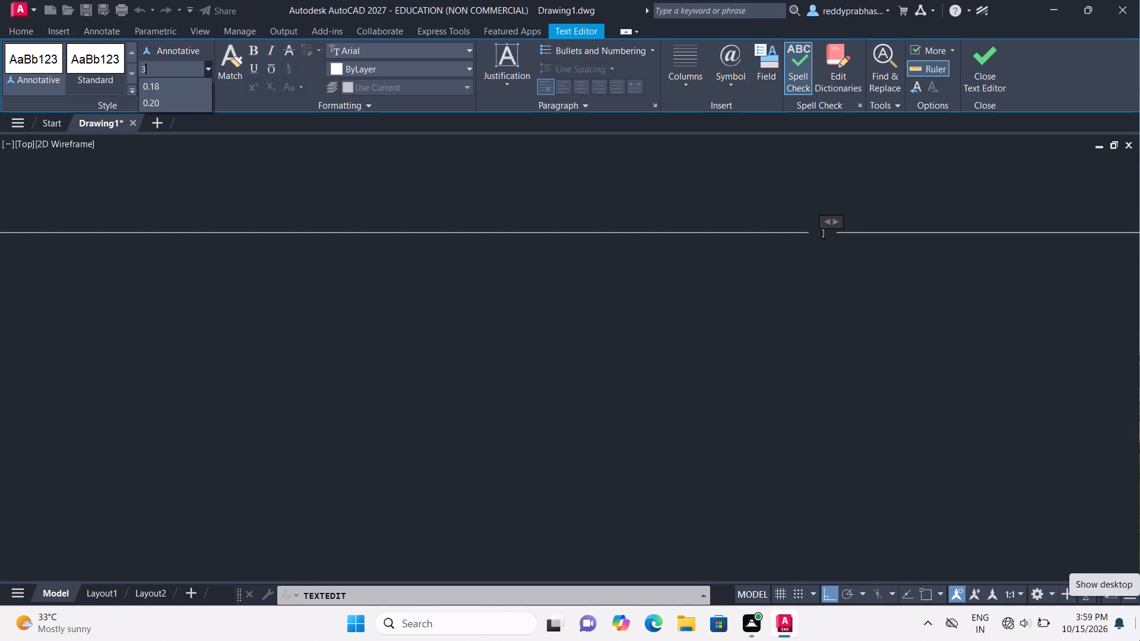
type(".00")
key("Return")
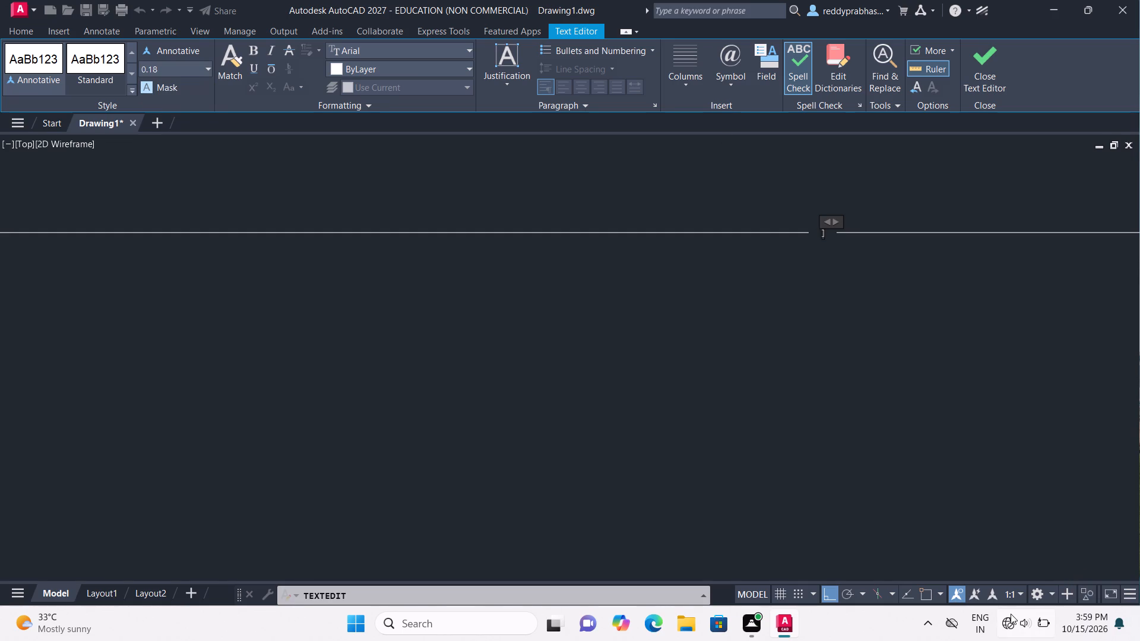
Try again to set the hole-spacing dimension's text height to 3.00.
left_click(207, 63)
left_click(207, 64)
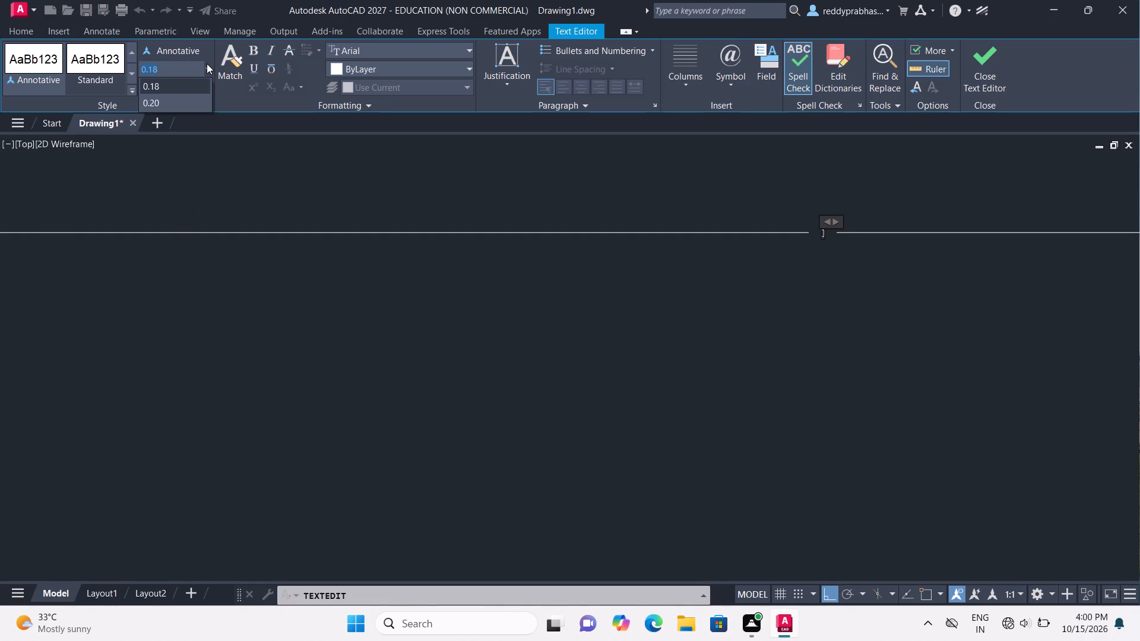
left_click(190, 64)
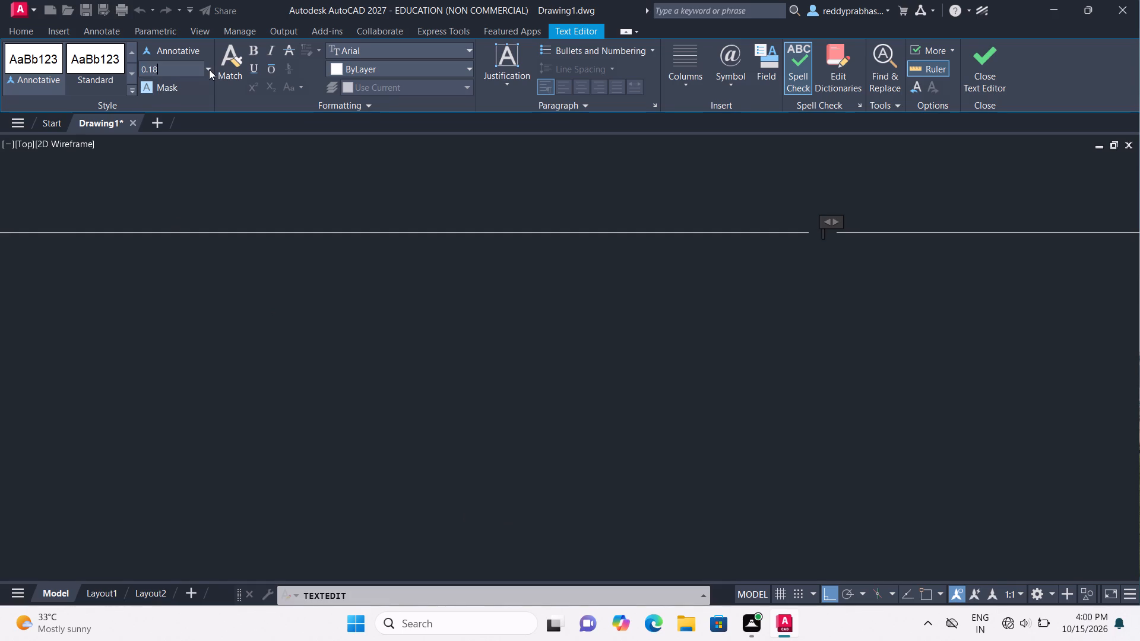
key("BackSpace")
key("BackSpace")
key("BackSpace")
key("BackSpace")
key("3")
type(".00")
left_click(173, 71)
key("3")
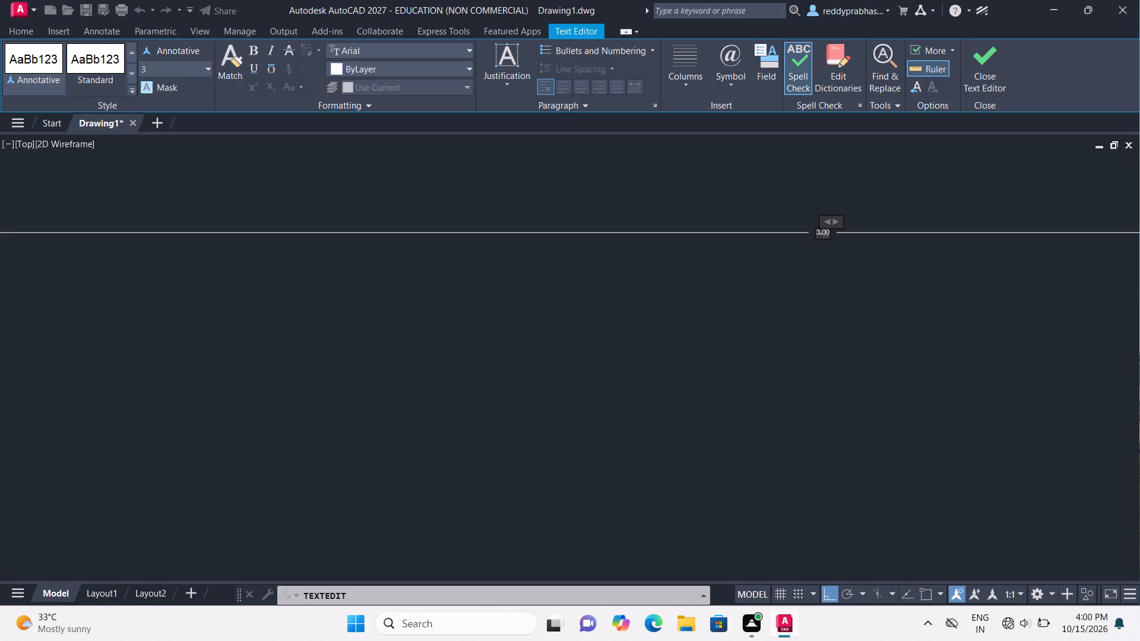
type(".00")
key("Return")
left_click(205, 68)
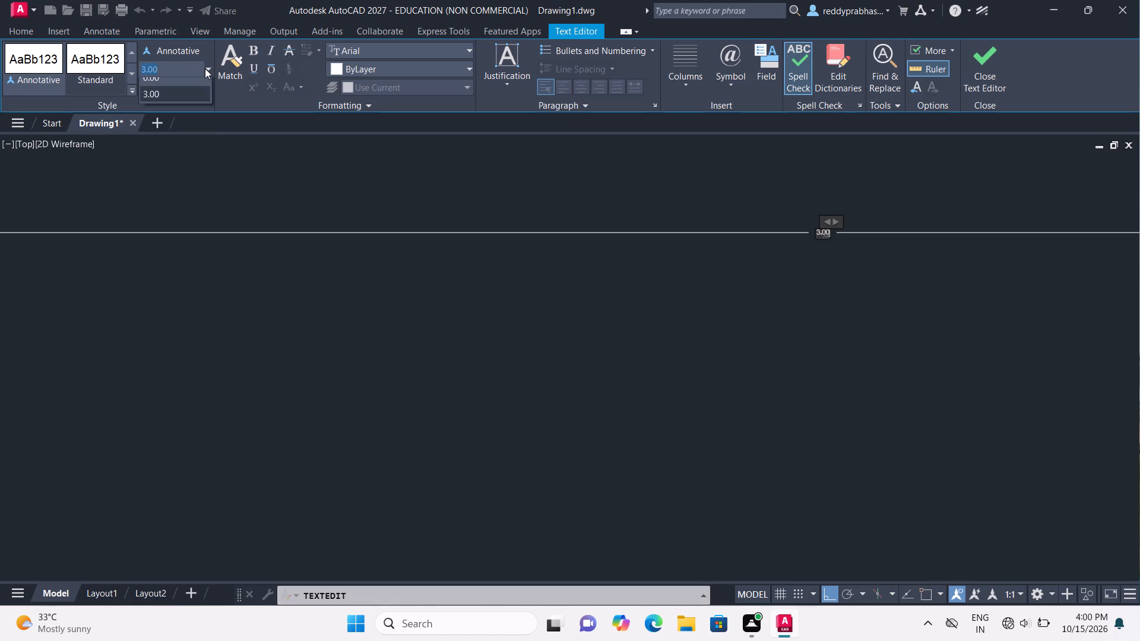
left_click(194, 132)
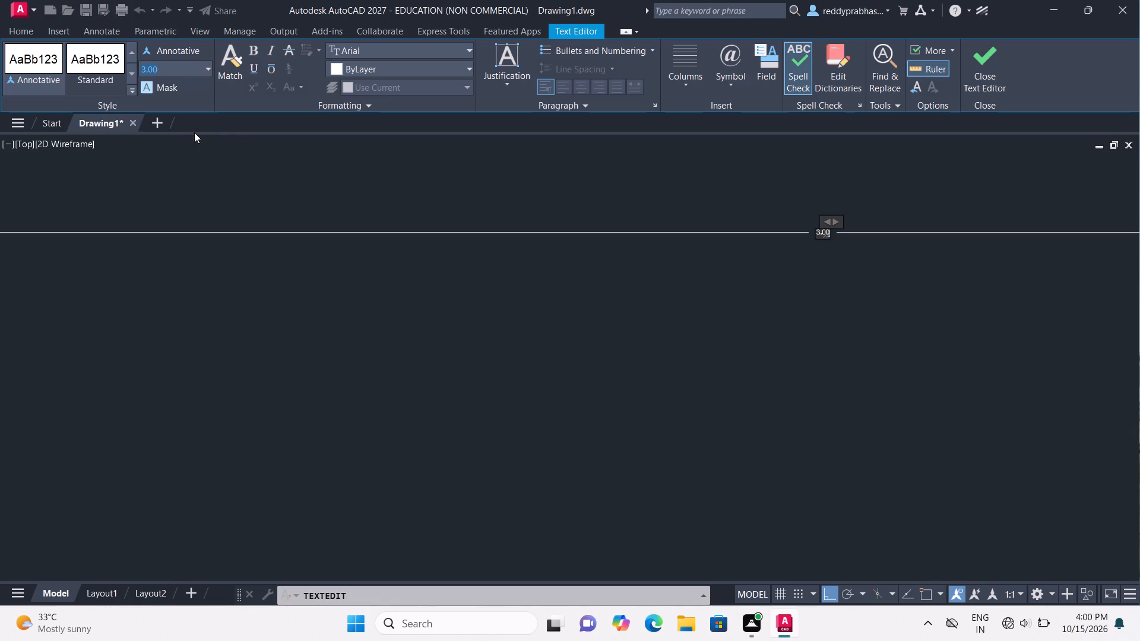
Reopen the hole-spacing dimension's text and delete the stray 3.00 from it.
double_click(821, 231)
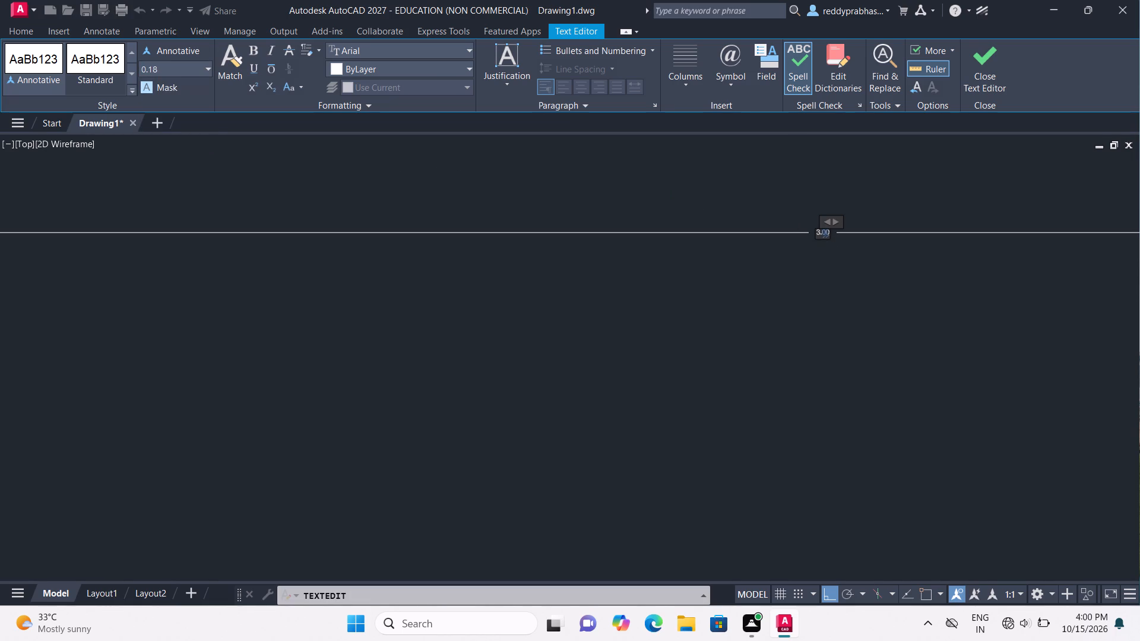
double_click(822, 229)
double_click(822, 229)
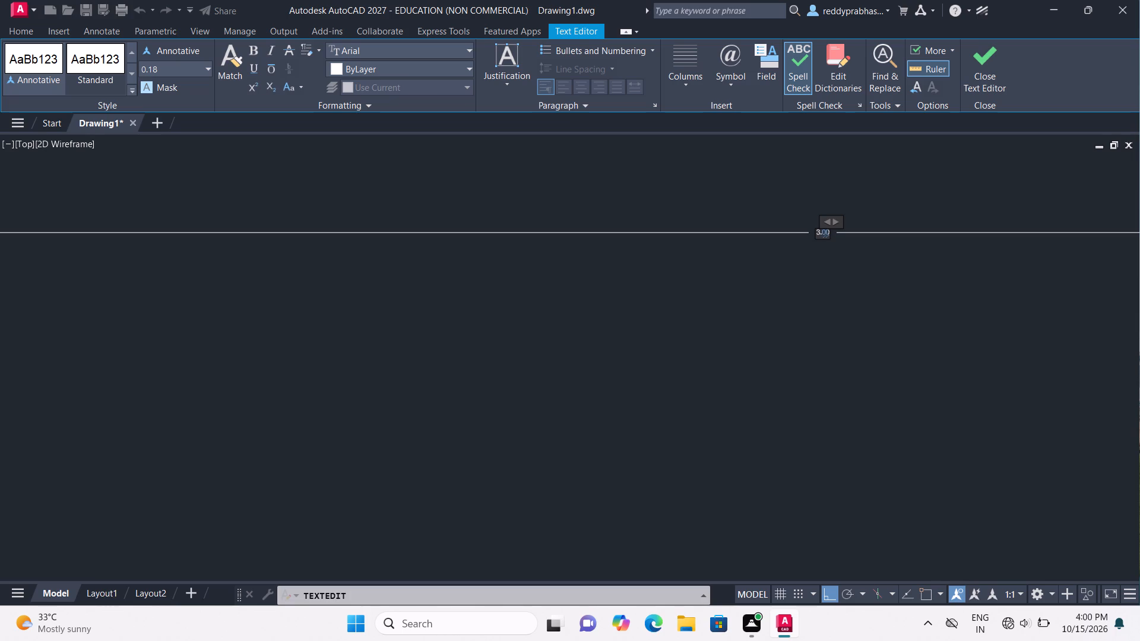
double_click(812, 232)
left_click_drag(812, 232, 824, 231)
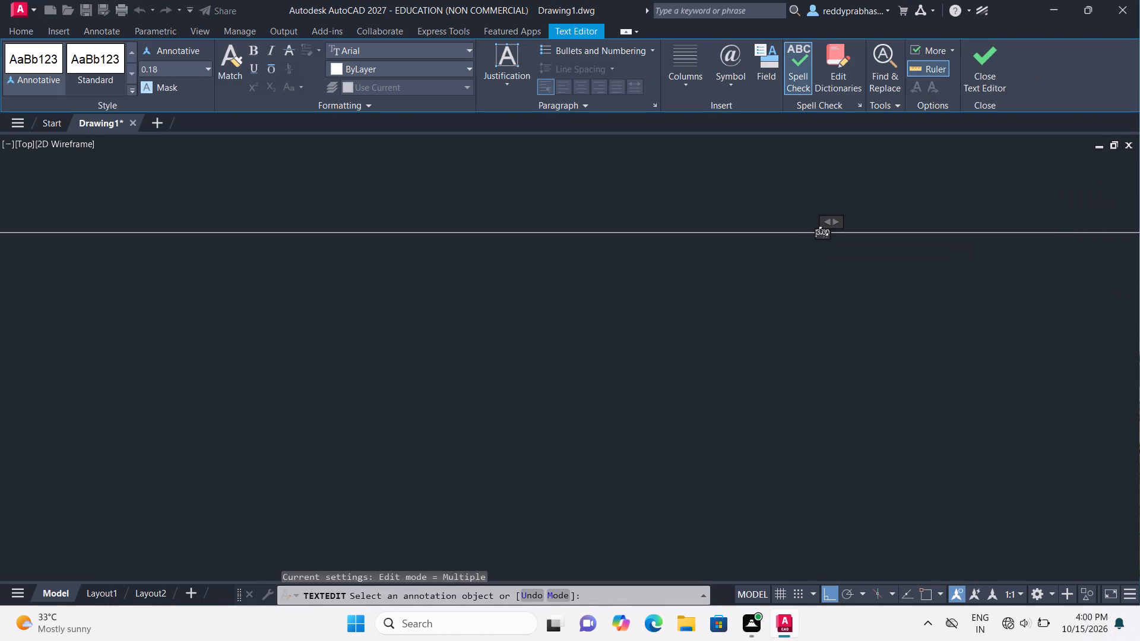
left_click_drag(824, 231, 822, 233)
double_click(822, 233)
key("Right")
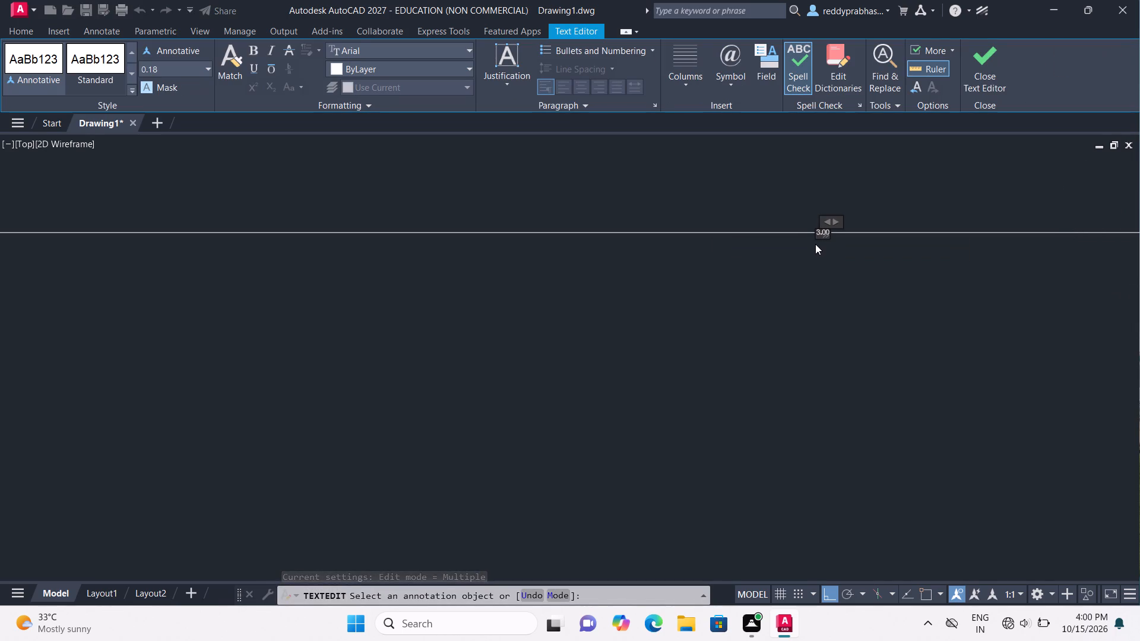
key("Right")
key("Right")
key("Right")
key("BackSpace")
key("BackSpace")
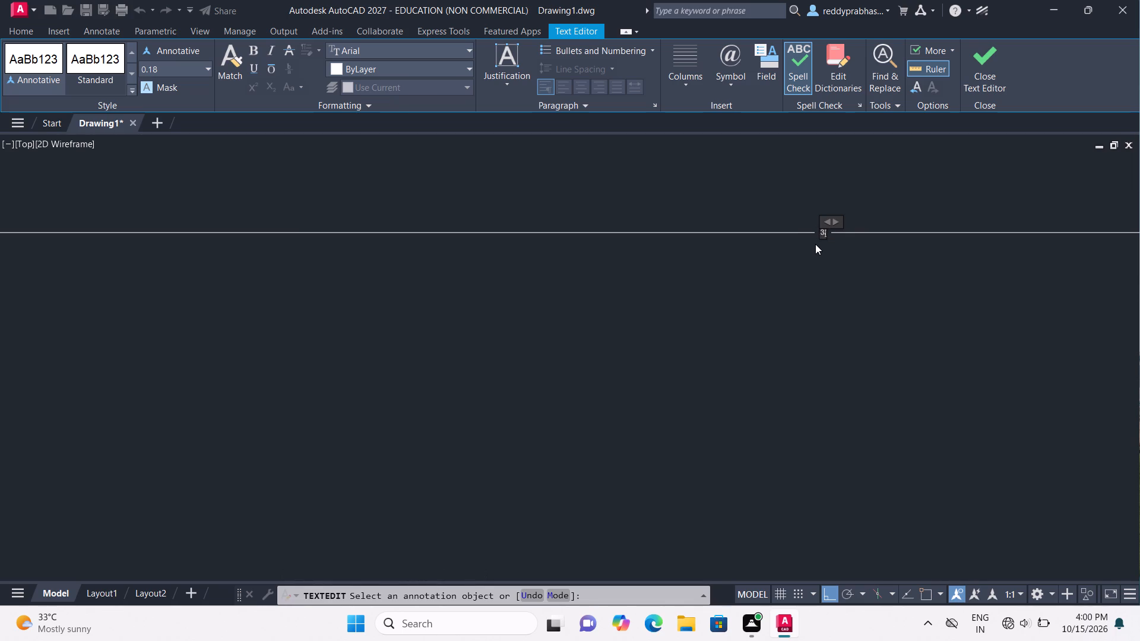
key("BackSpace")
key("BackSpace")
Set the hole-spacing dimension's text height to 3.00, enter 76 as its text, and finish text editing.
left_click(208, 68)
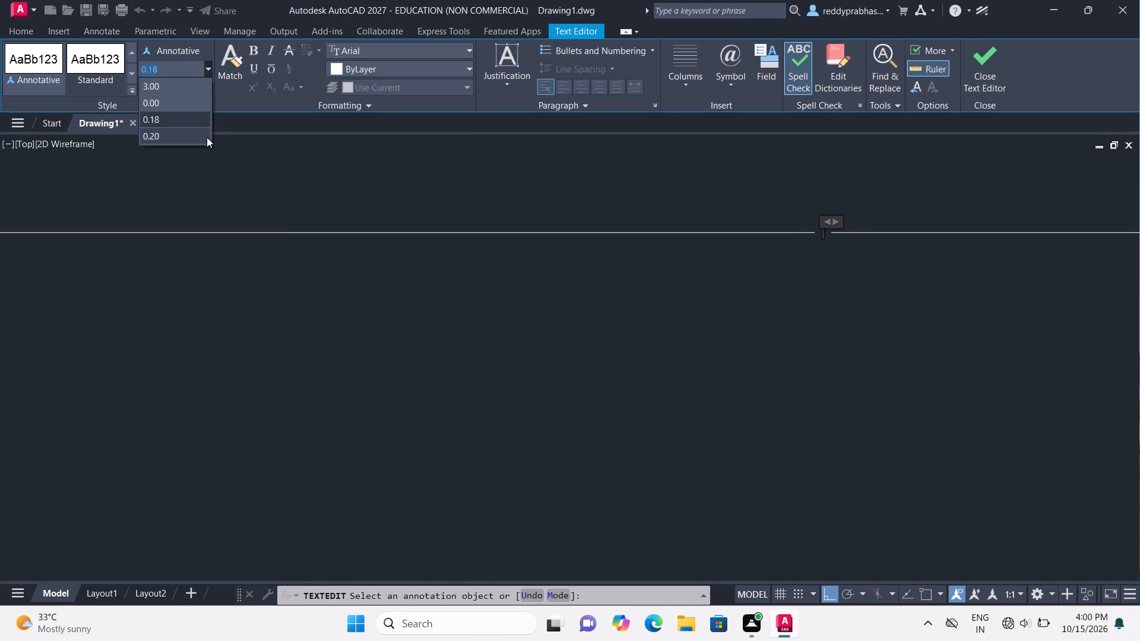
left_click(188, 85)
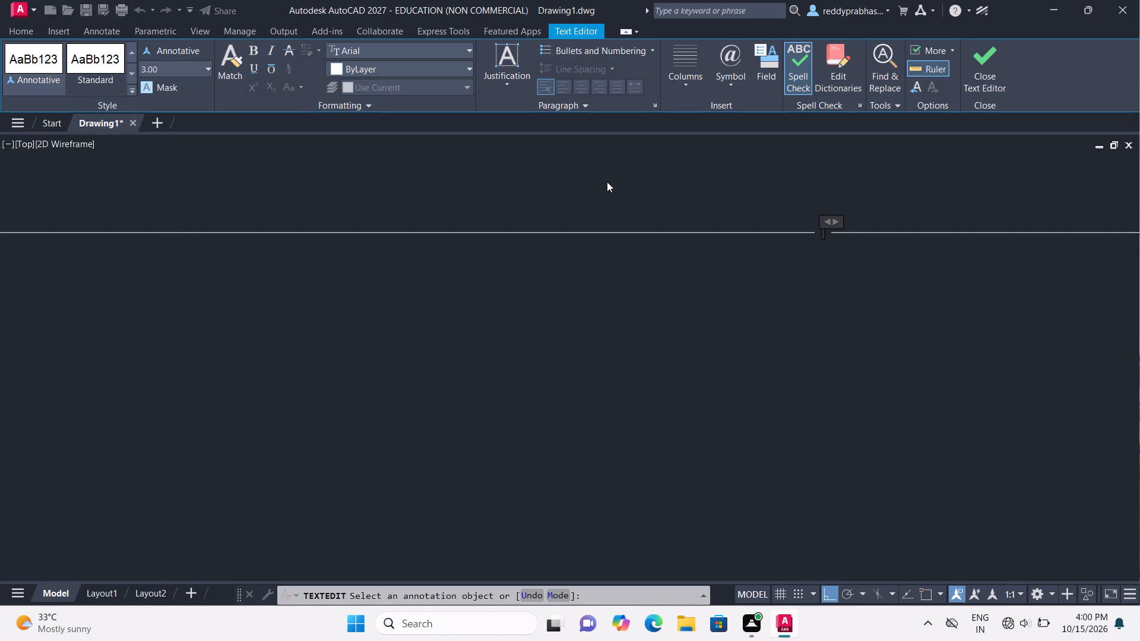
type("76")
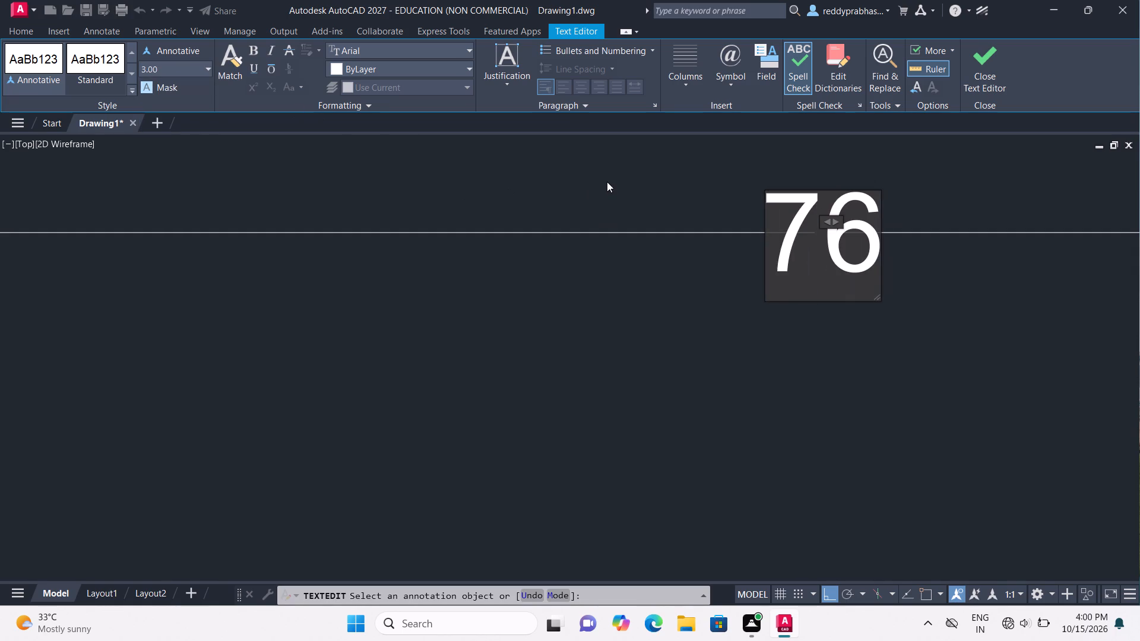
left_click(982, 55)
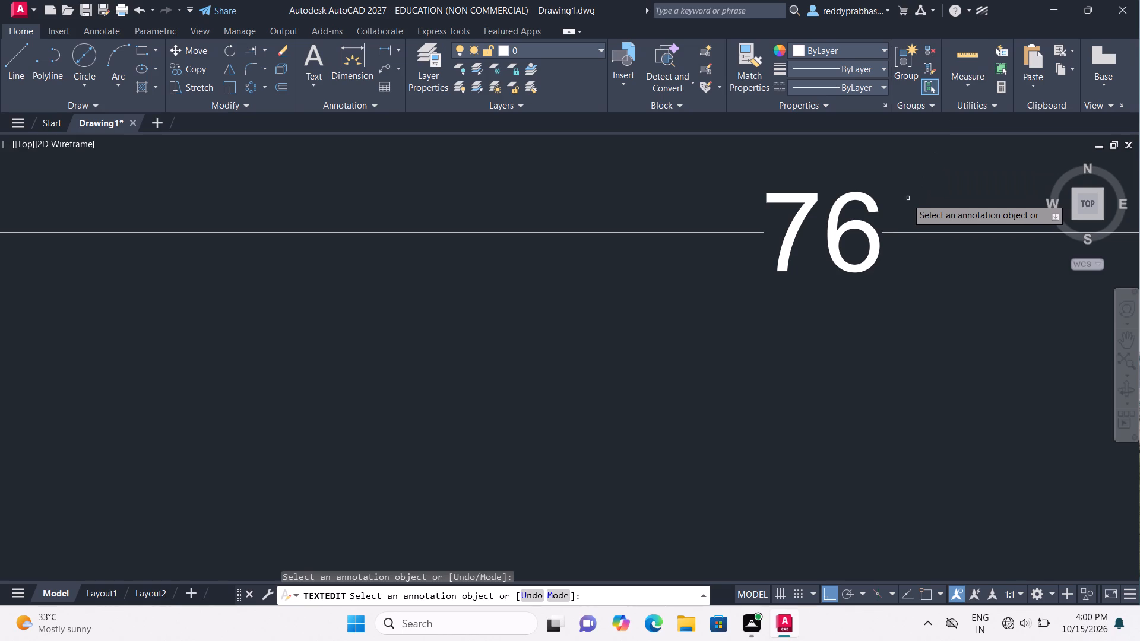
key("Escape")
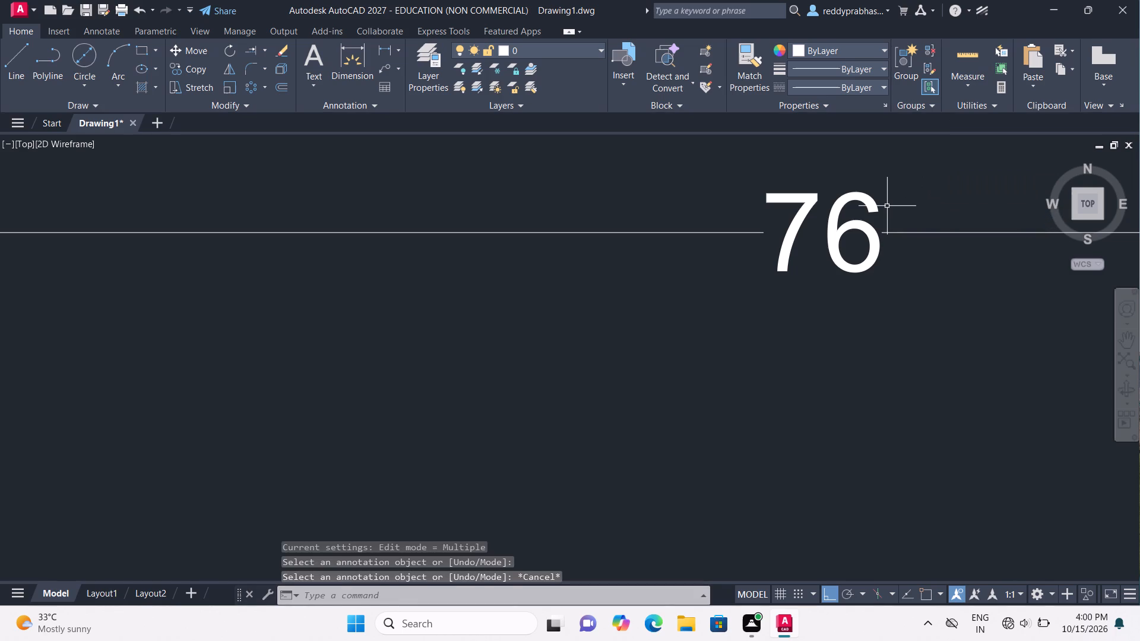
Add a radius dimension to the plate's upper-right corner arc, placing its text just outside the arc.
scroll(961, 300, "down", 2)
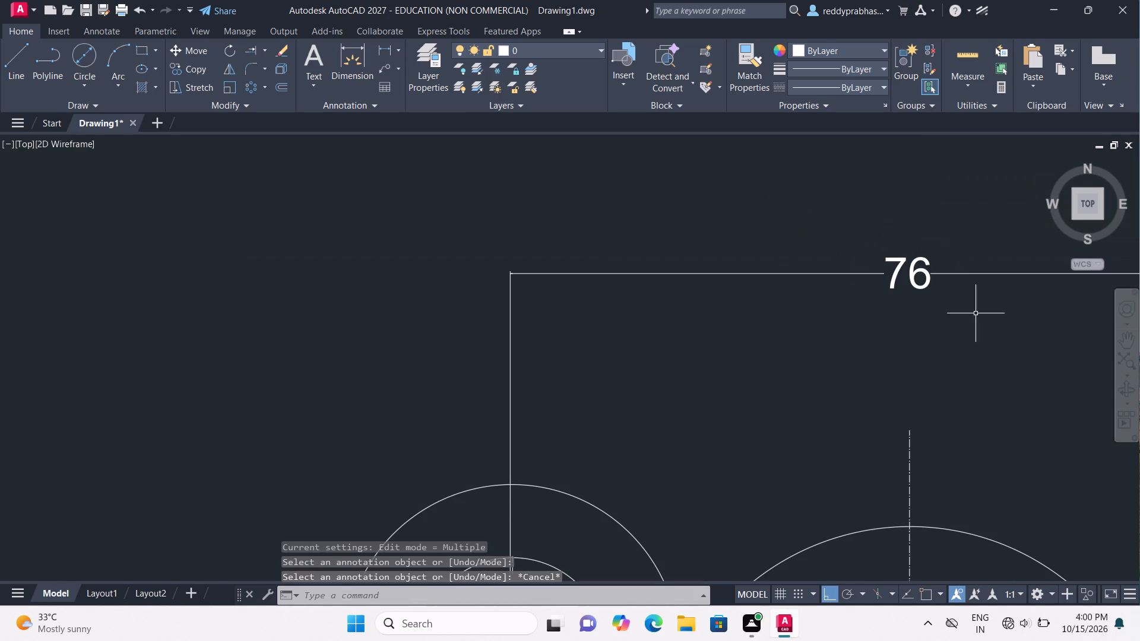
left_click(1122, 345)
left_click_drag(1030, 367, 814, 318)
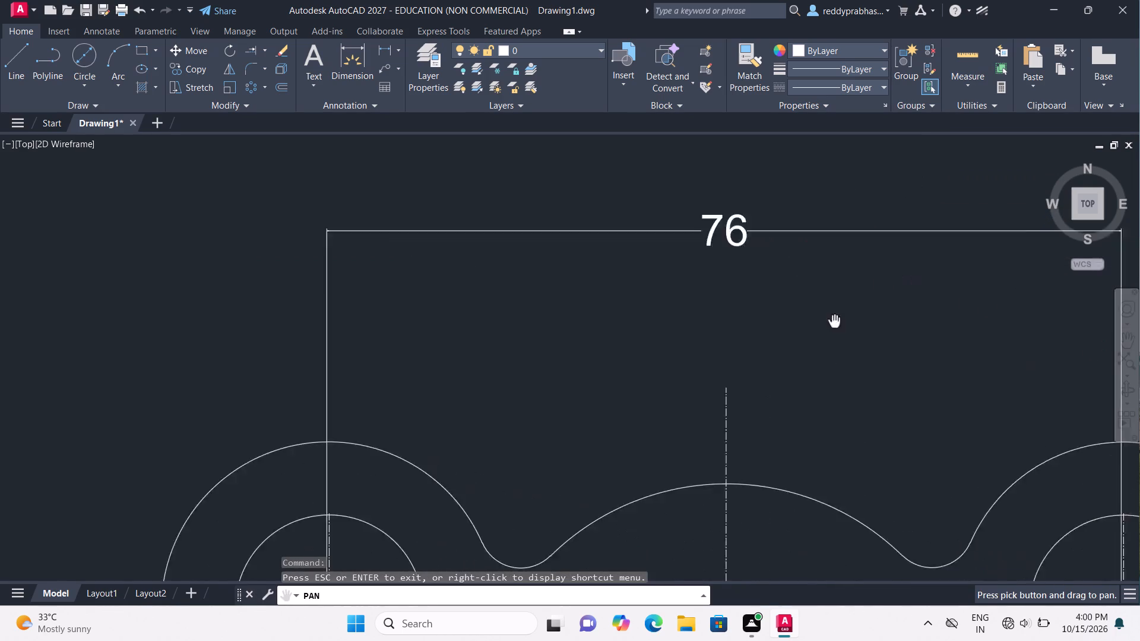
left_click_drag(814, 318, 715, 293)
left_click_drag(703, 290, 636, 274)
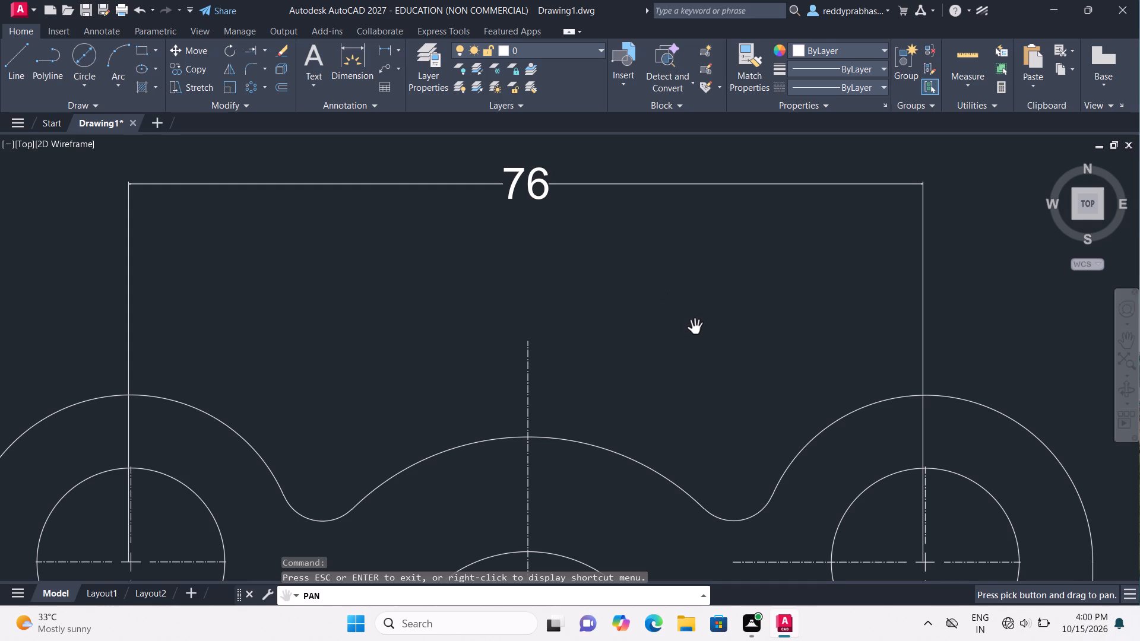
key("Escape")
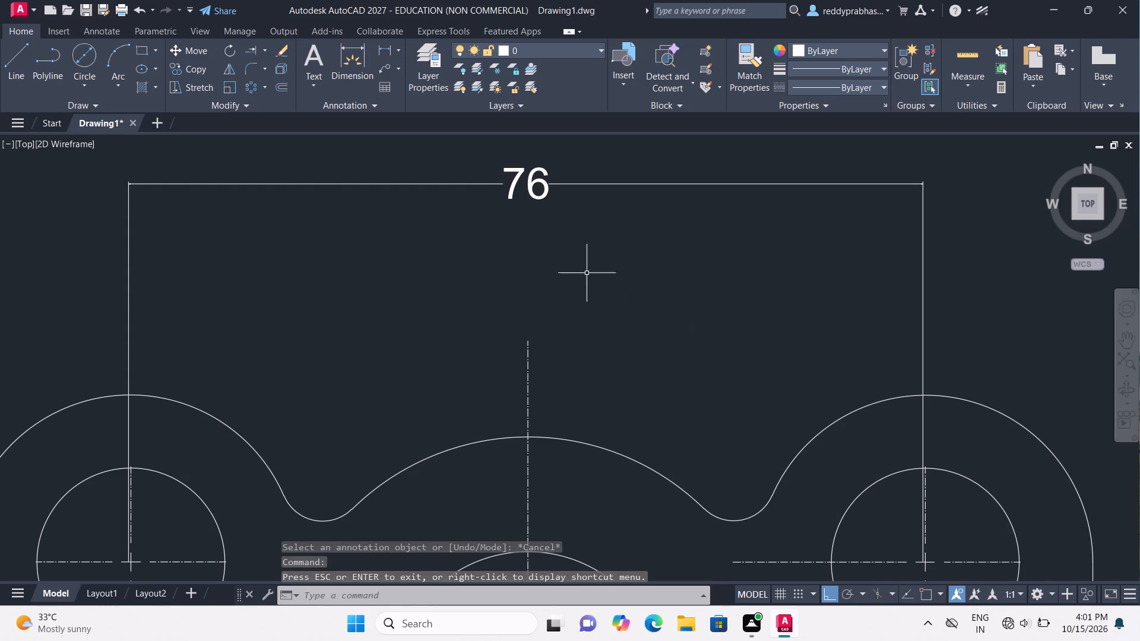
double_click(399, 43)
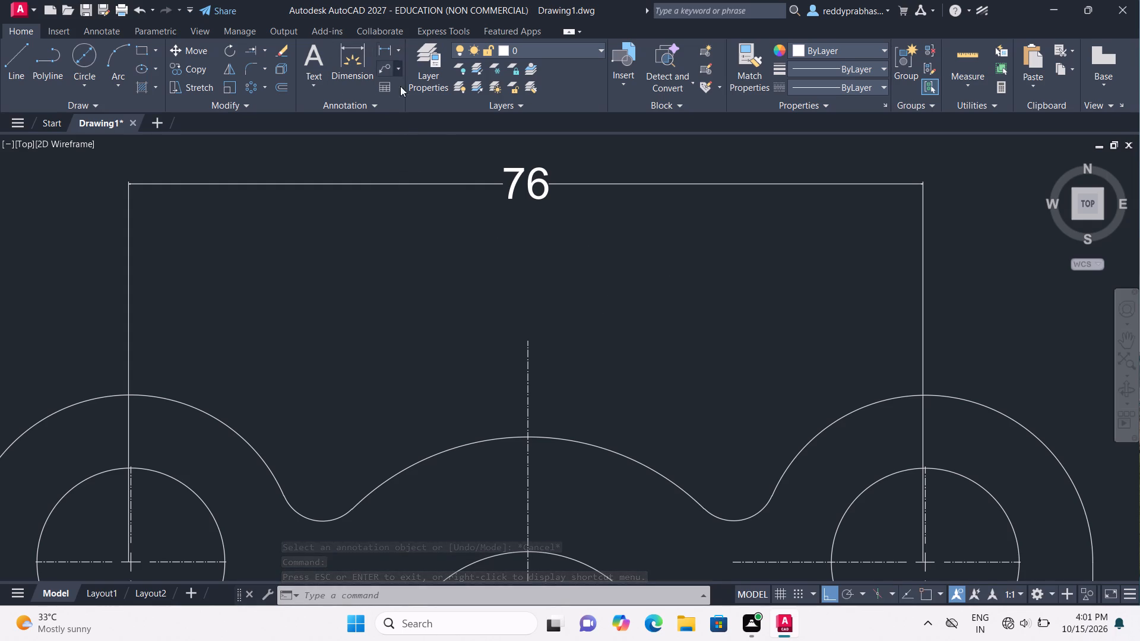
left_click(400, 50)
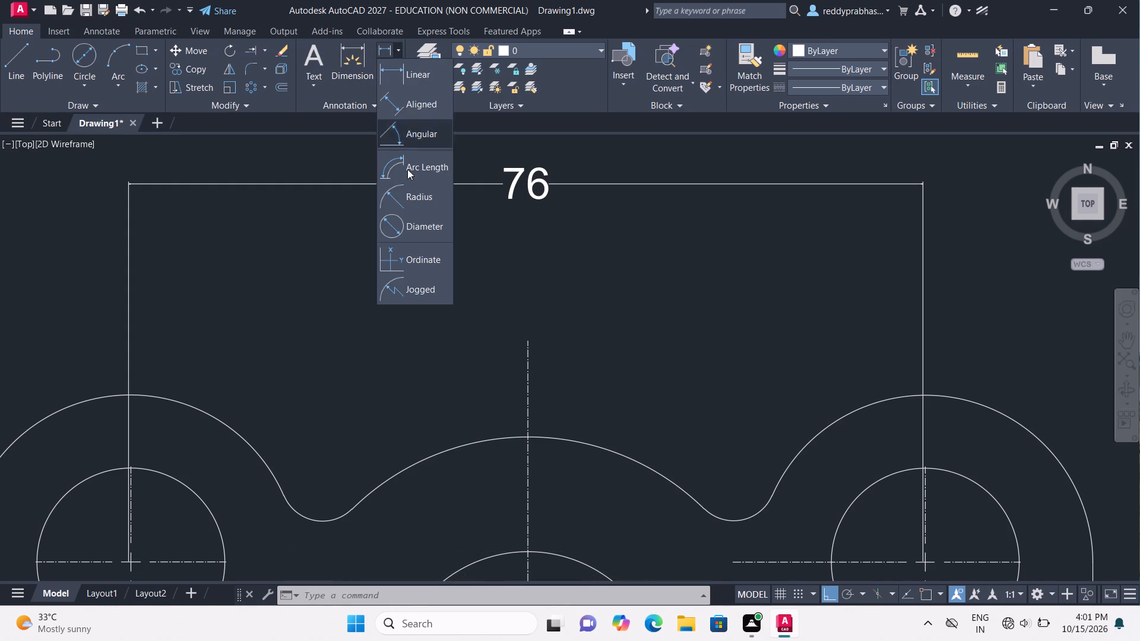
left_click(426, 206)
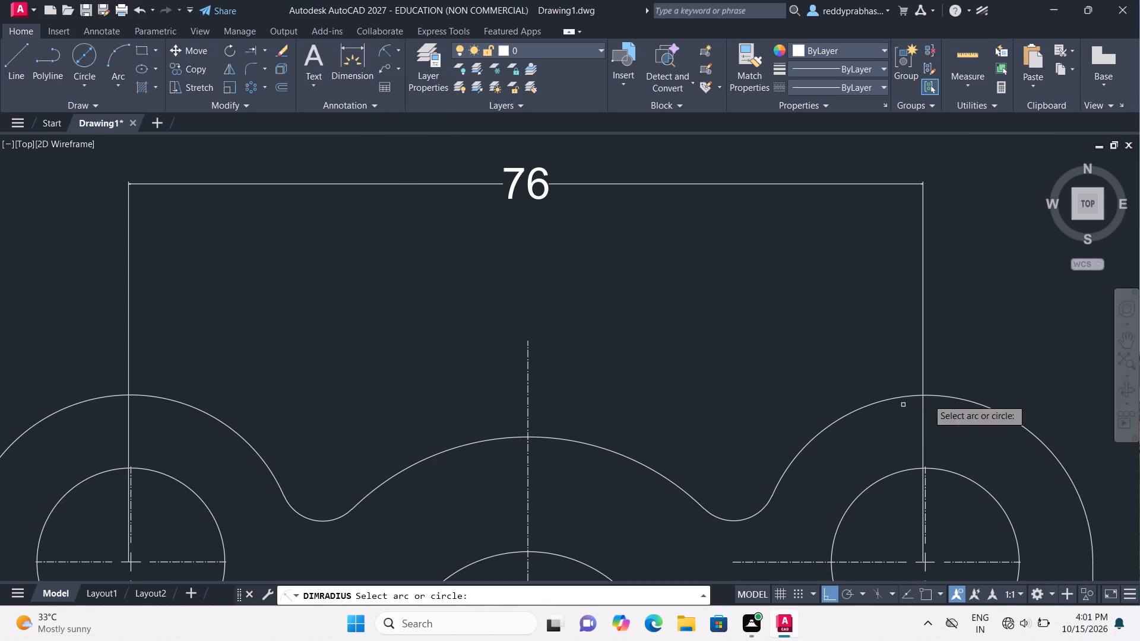
left_click(1000, 412)
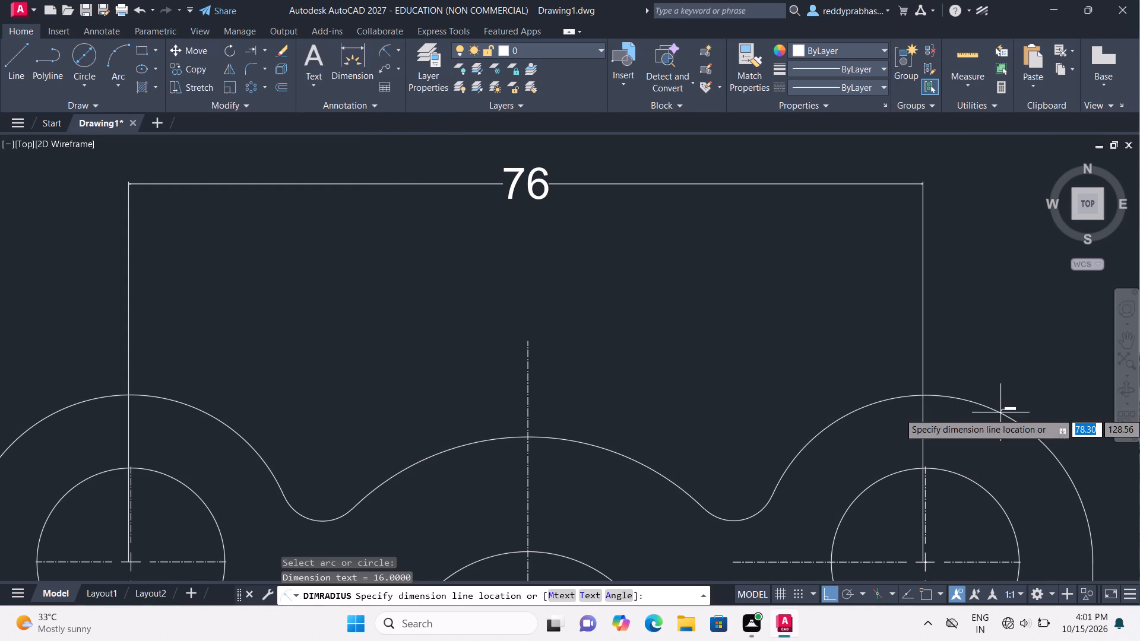
left_click(1012, 380)
Replace the corner arc's radius dimension text with R16 at text height 3.00 and finish text editing.
scroll(1011, 380, "up", 4)
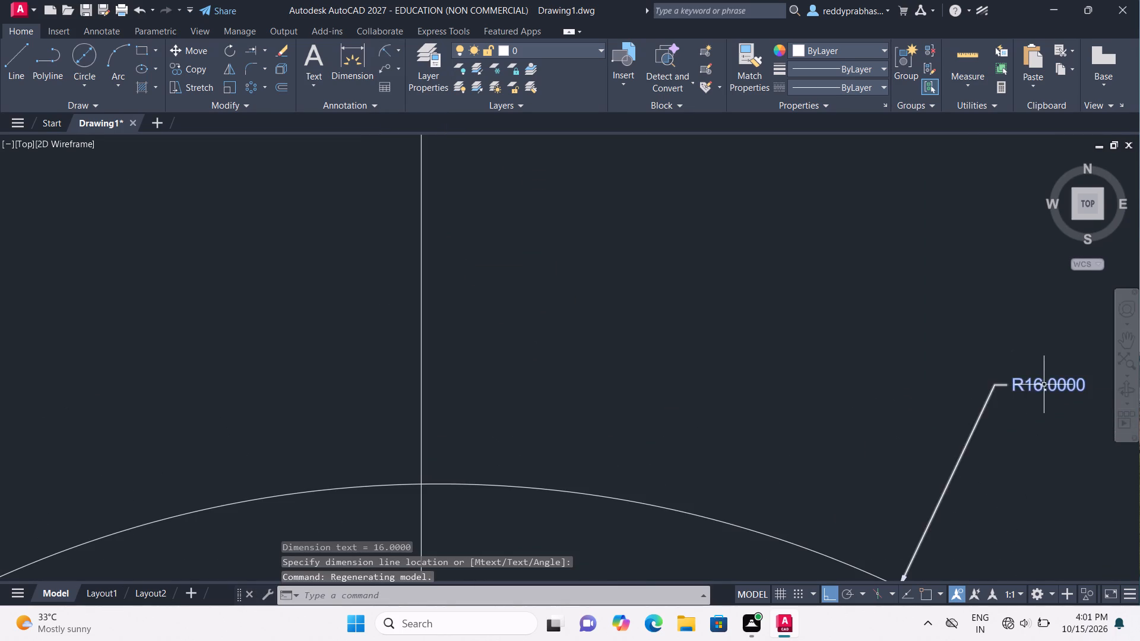
left_click(1044, 384)
left_click_drag(1044, 384, 1044, 394)
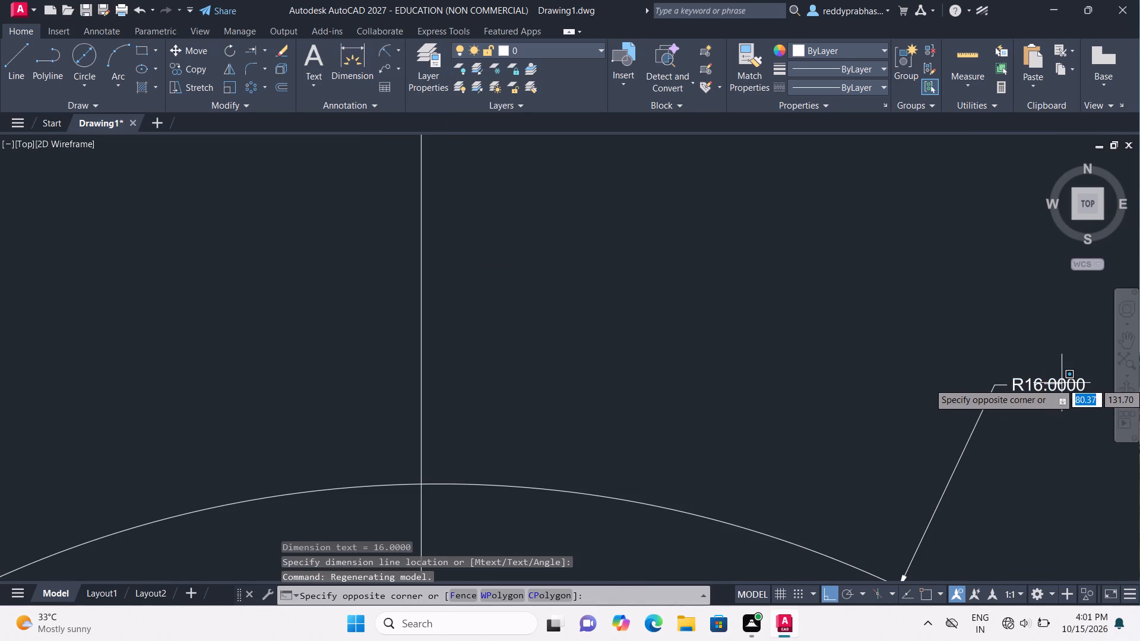
double_click(1062, 383)
double_click(1046, 389)
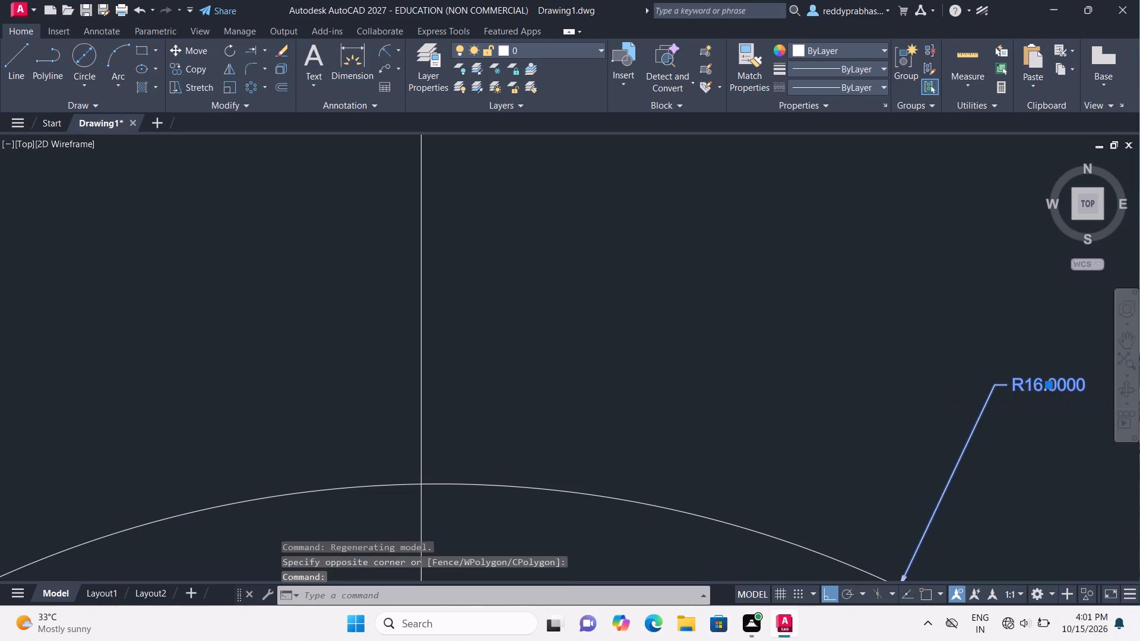
key("Right")
key("BackSpace")
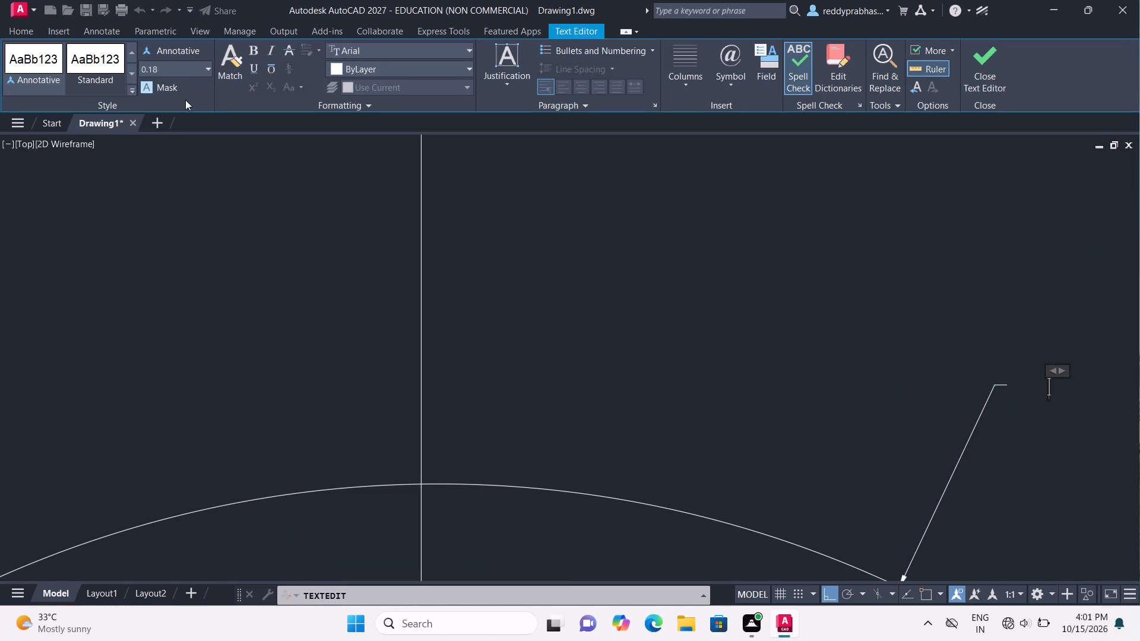
left_click(210, 66)
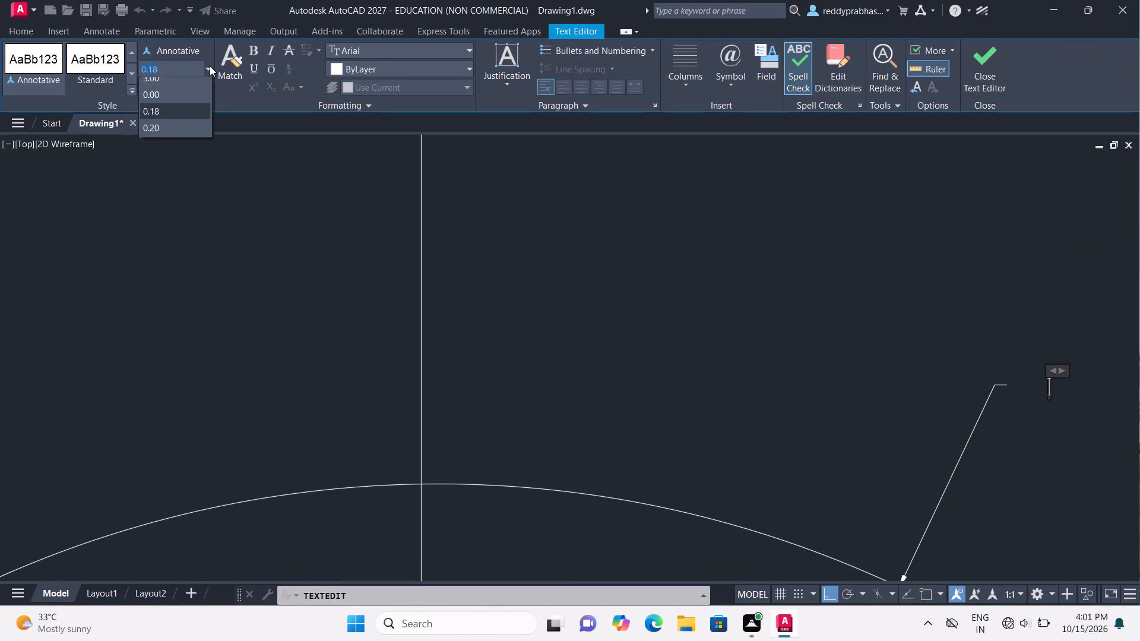
left_click(205, 88)
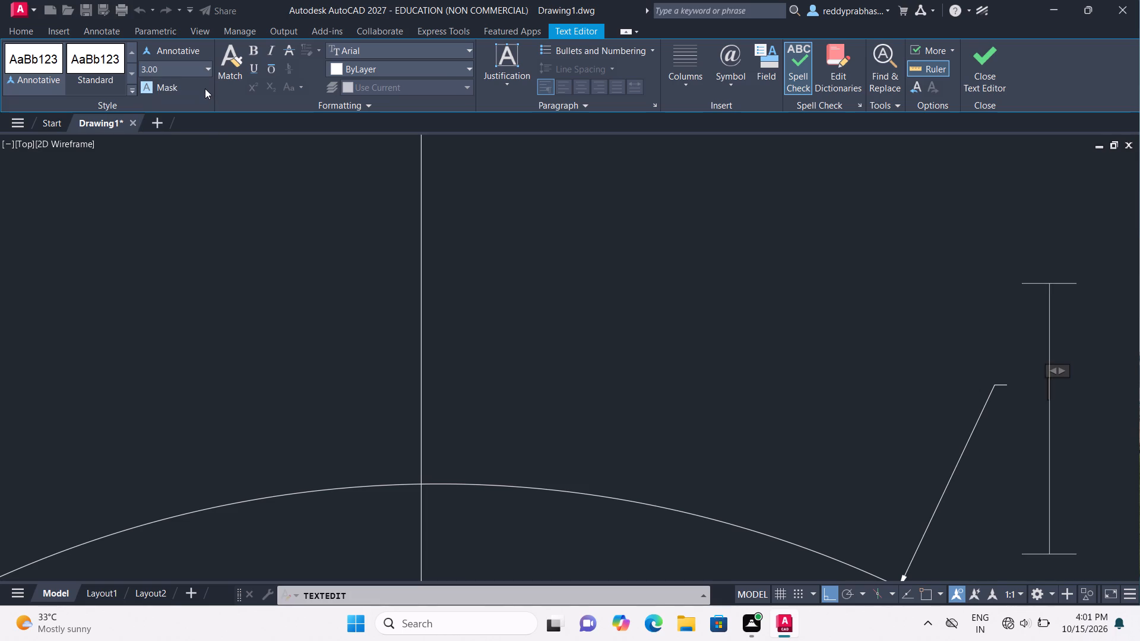
key("shift+r")
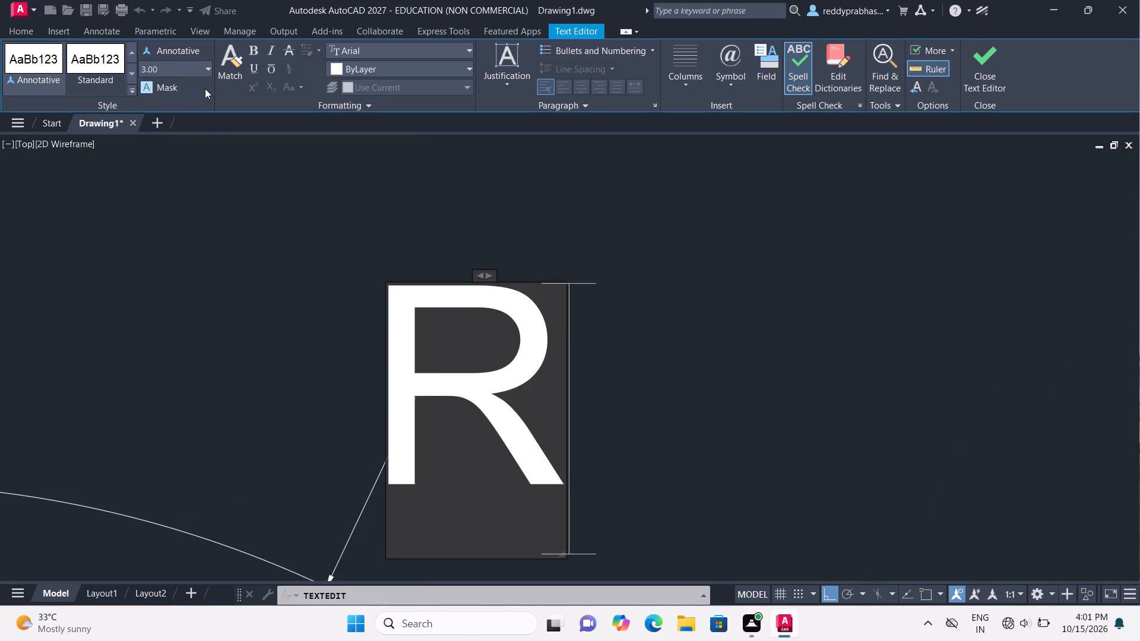
key("1")
key("8")
key("BackSpace")
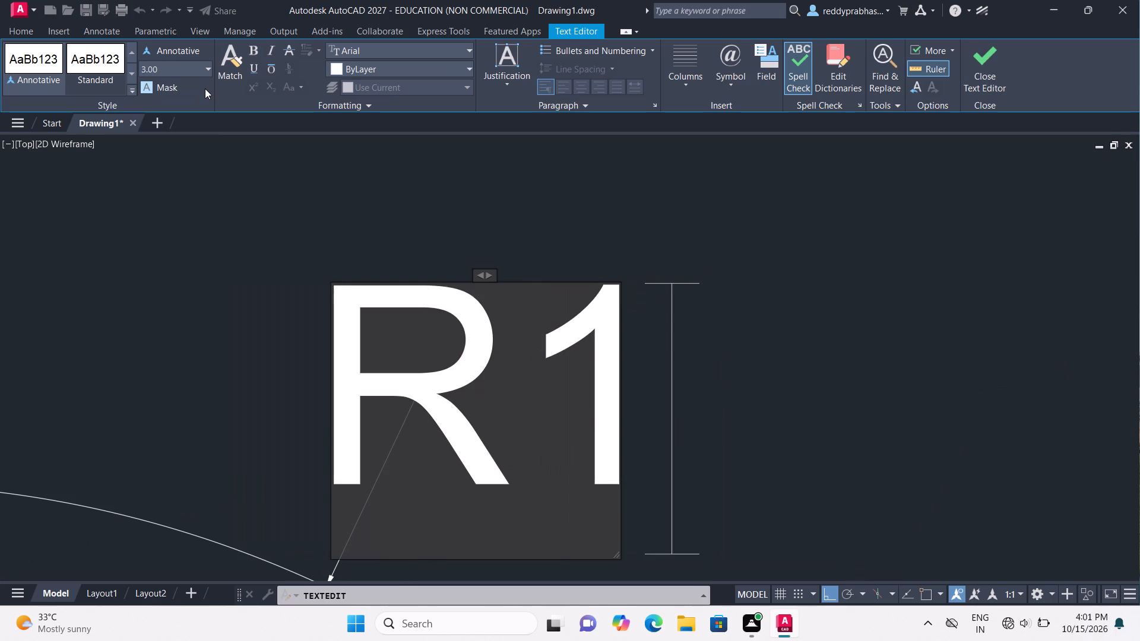
key("6")
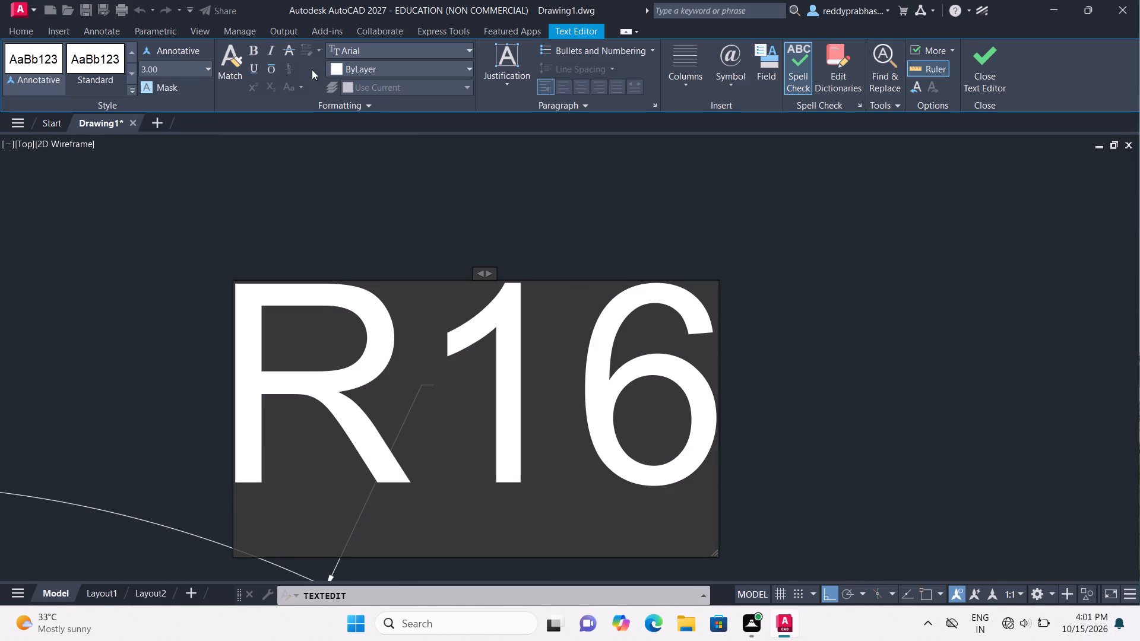
left_click(971, 62)
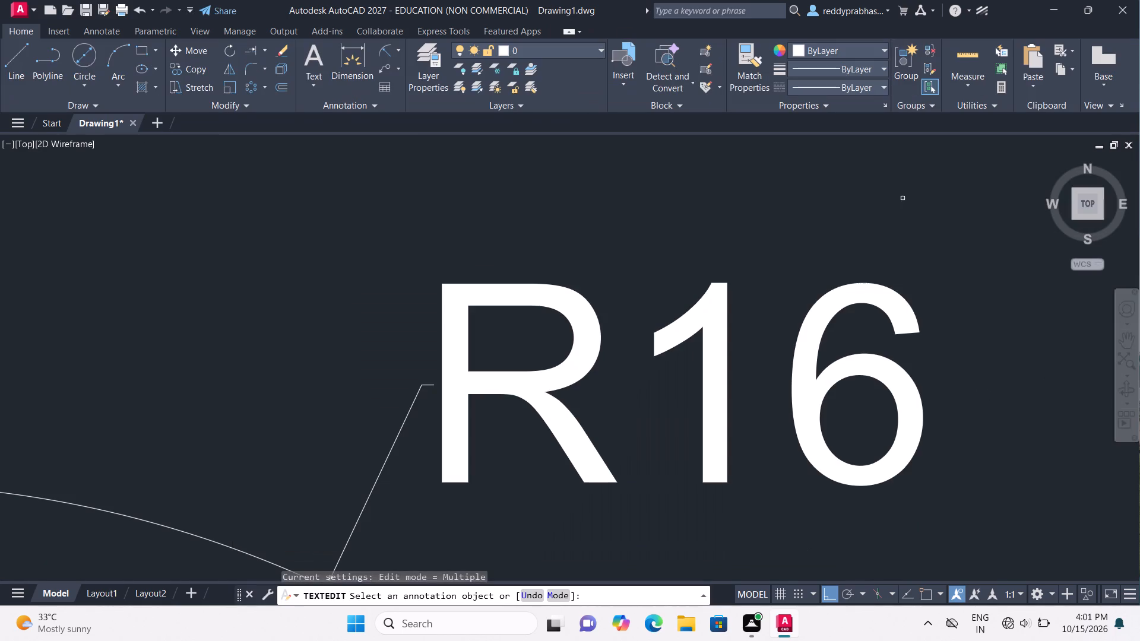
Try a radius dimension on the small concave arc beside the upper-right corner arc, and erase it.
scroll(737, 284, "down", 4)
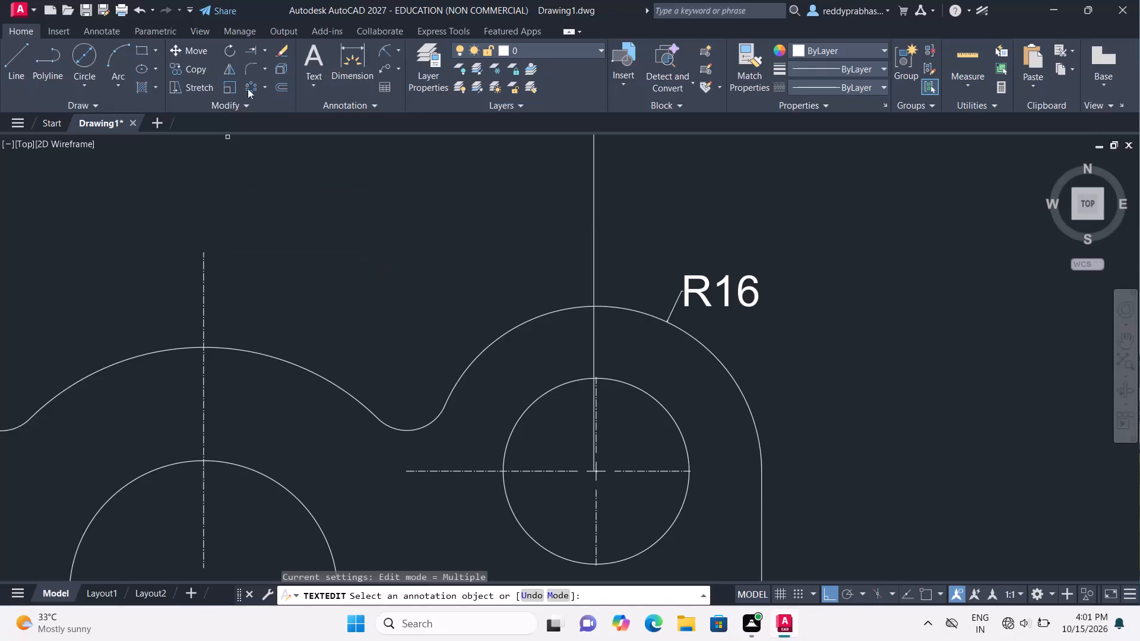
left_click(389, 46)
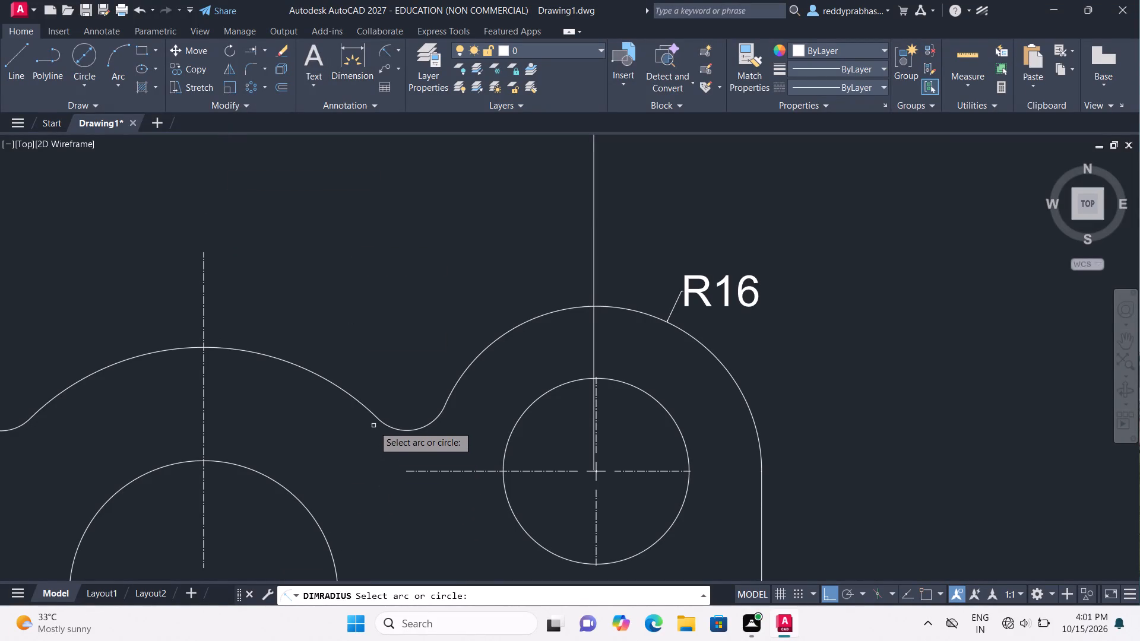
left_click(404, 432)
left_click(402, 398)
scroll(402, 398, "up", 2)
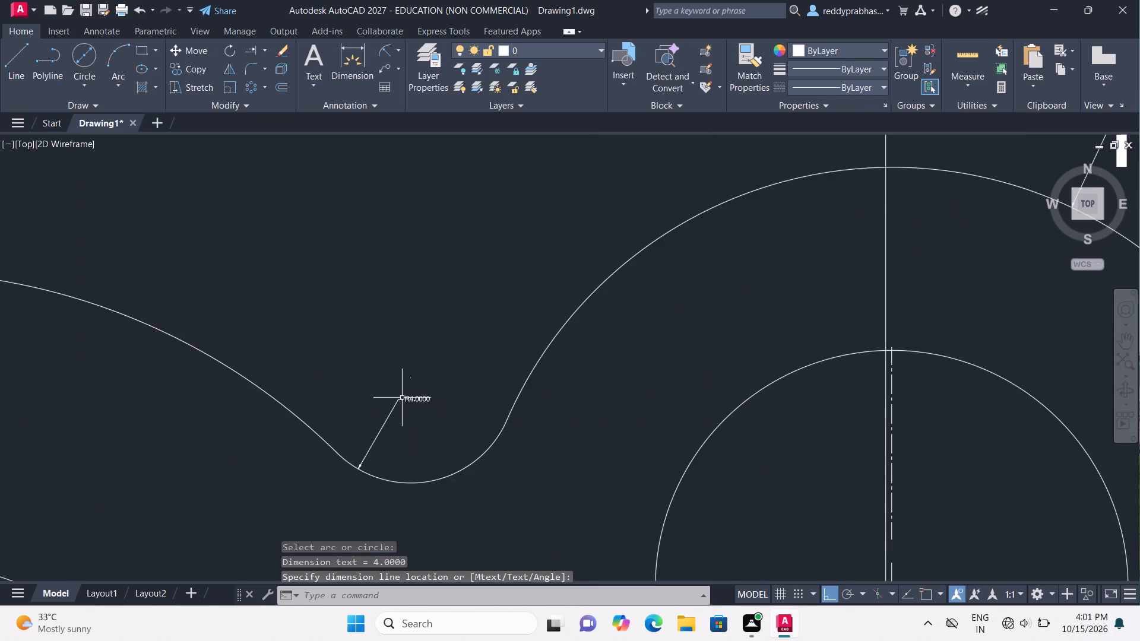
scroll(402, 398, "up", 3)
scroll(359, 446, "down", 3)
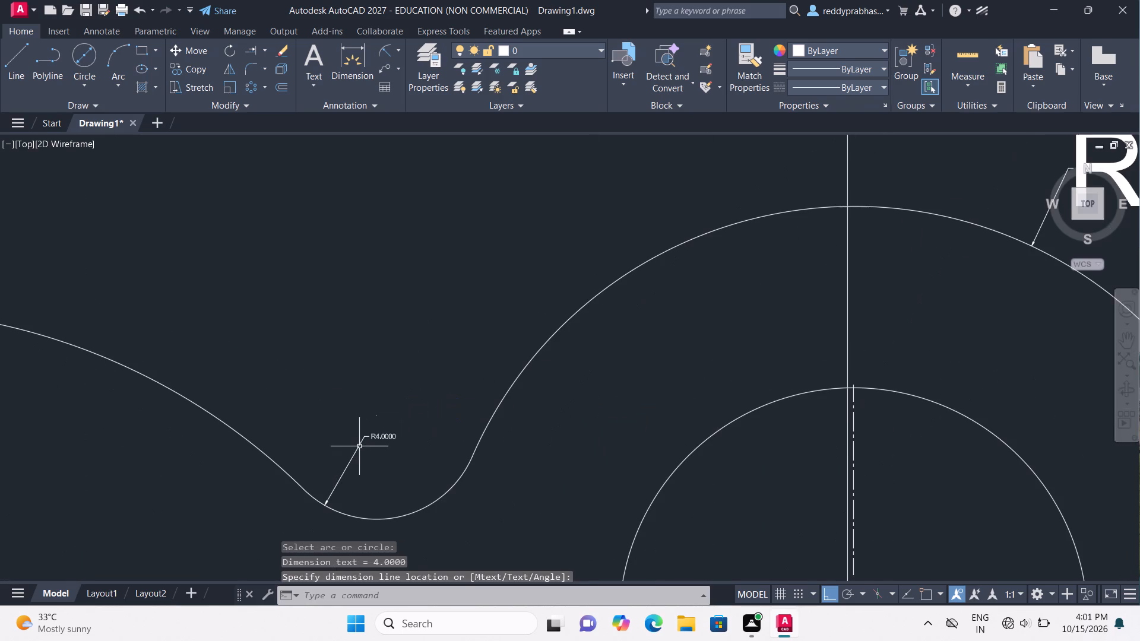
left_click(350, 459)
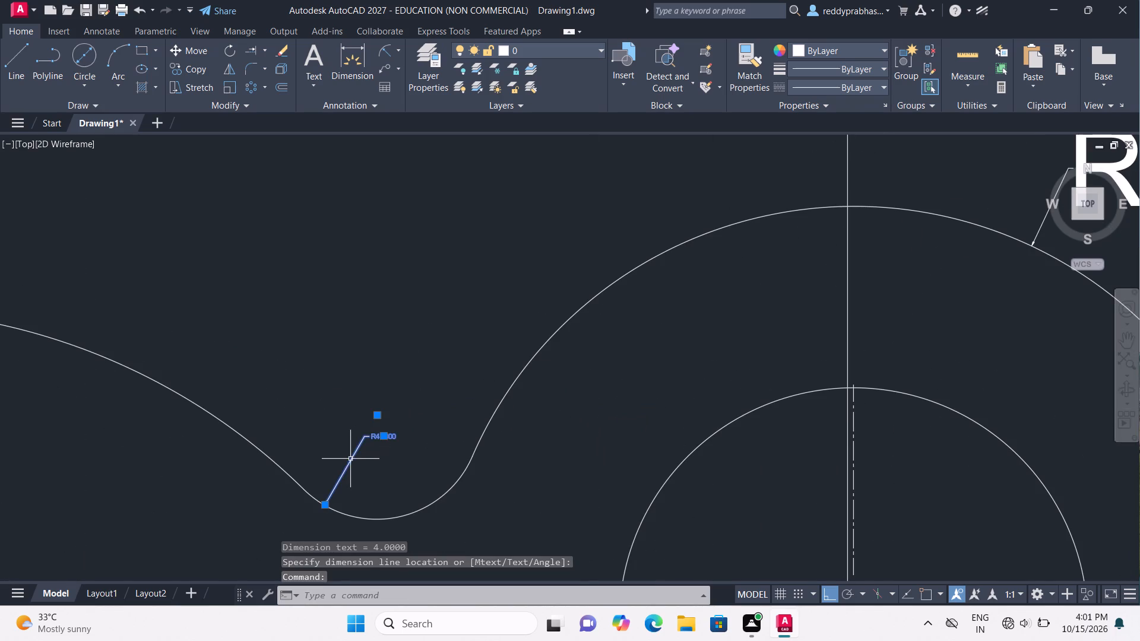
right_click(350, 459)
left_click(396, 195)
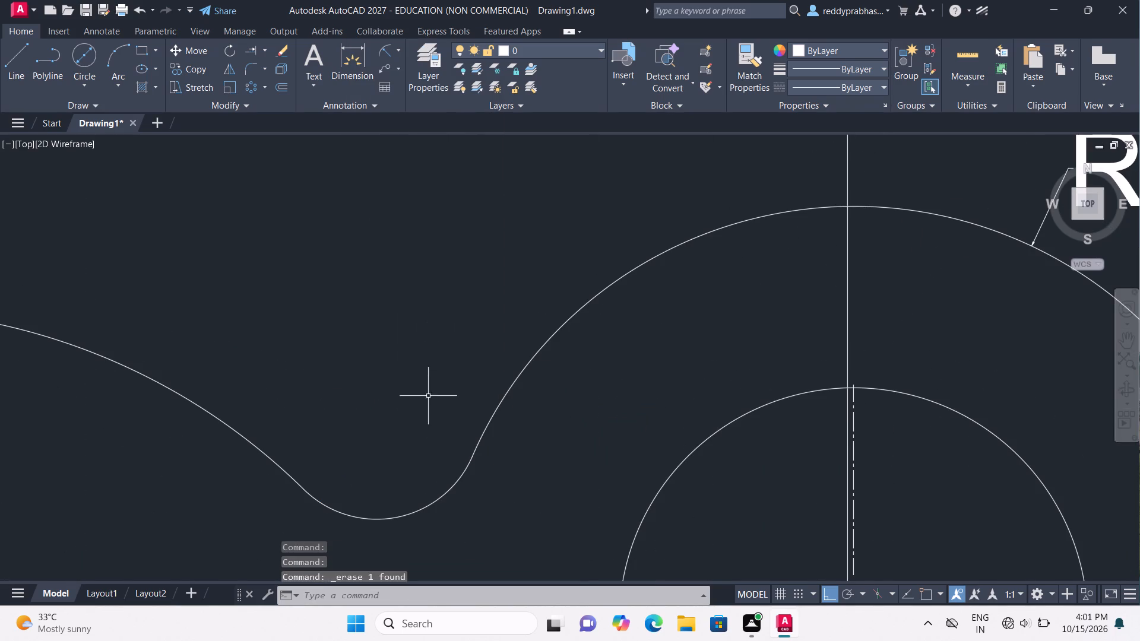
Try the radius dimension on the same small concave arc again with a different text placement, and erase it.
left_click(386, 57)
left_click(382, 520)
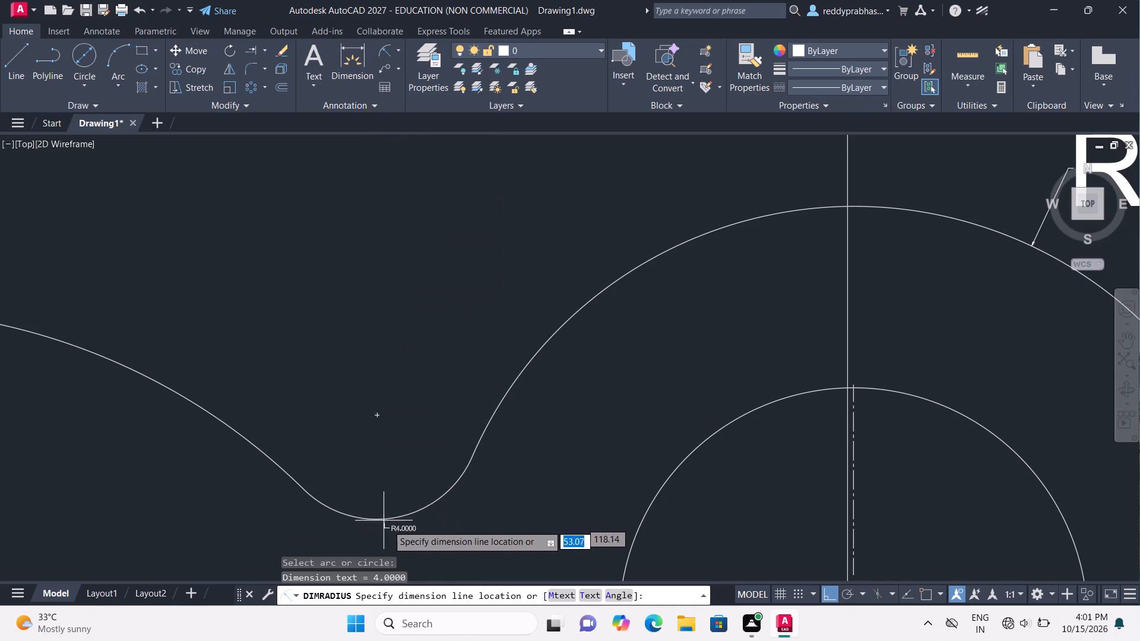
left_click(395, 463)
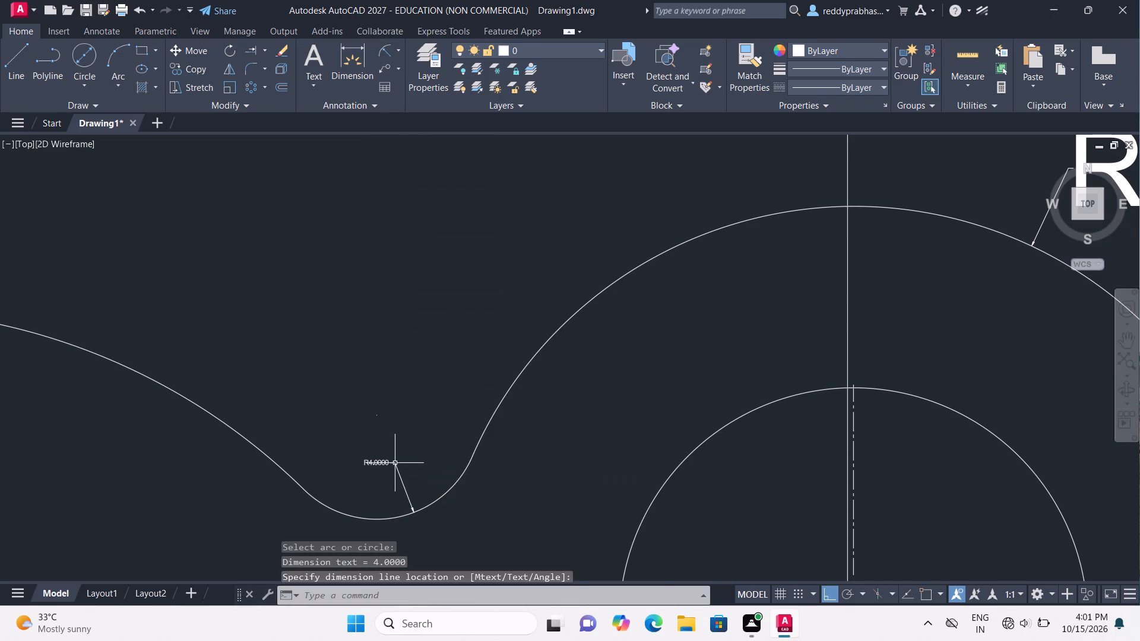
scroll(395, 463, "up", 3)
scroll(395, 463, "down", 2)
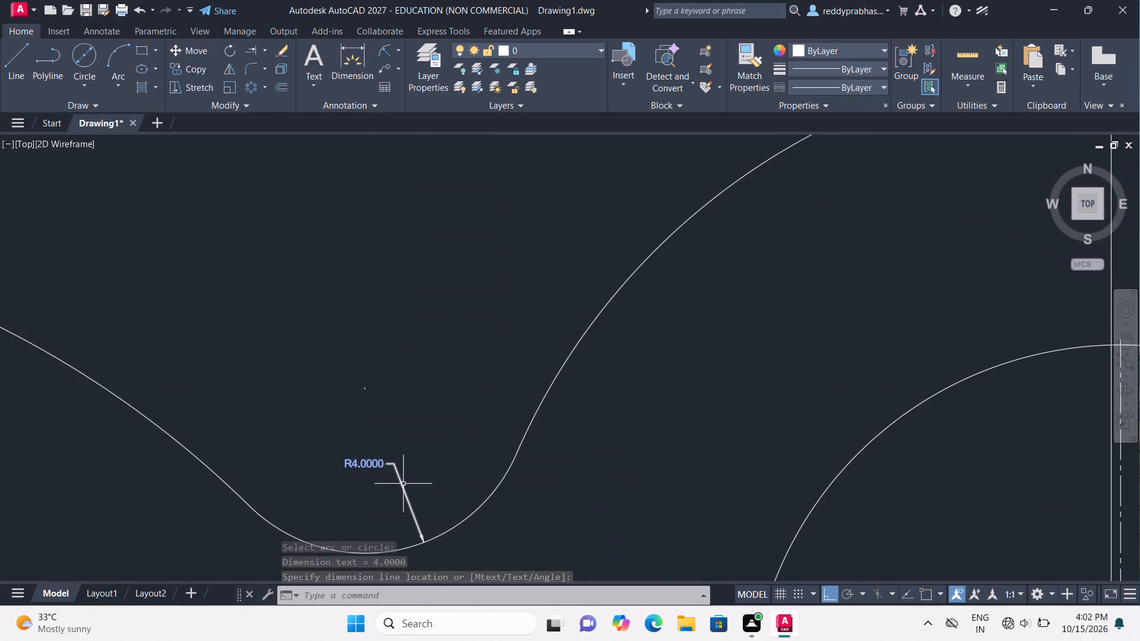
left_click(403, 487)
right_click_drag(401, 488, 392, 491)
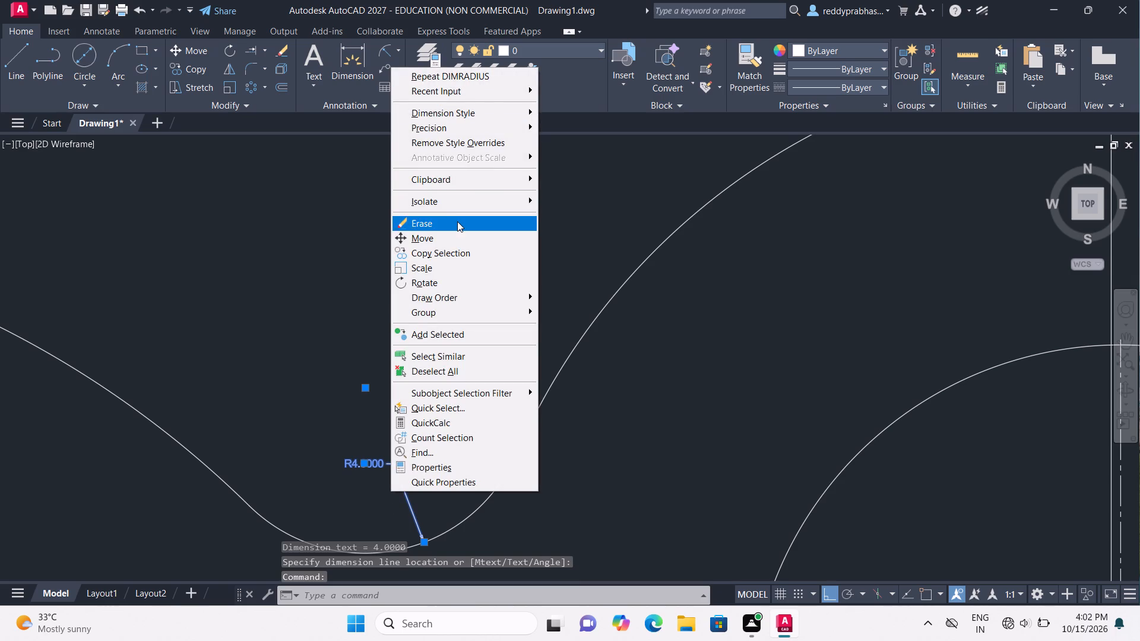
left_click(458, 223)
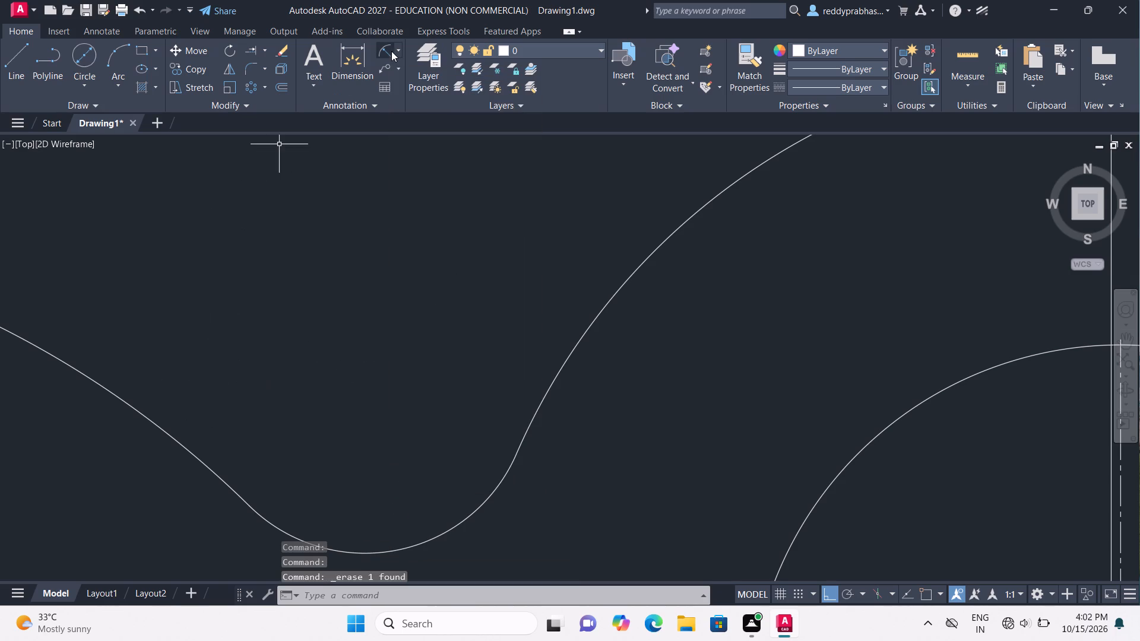
Add a radius dimension to the plate's large upper middle arc, placing its text above the arc.
left_click(387, 49)
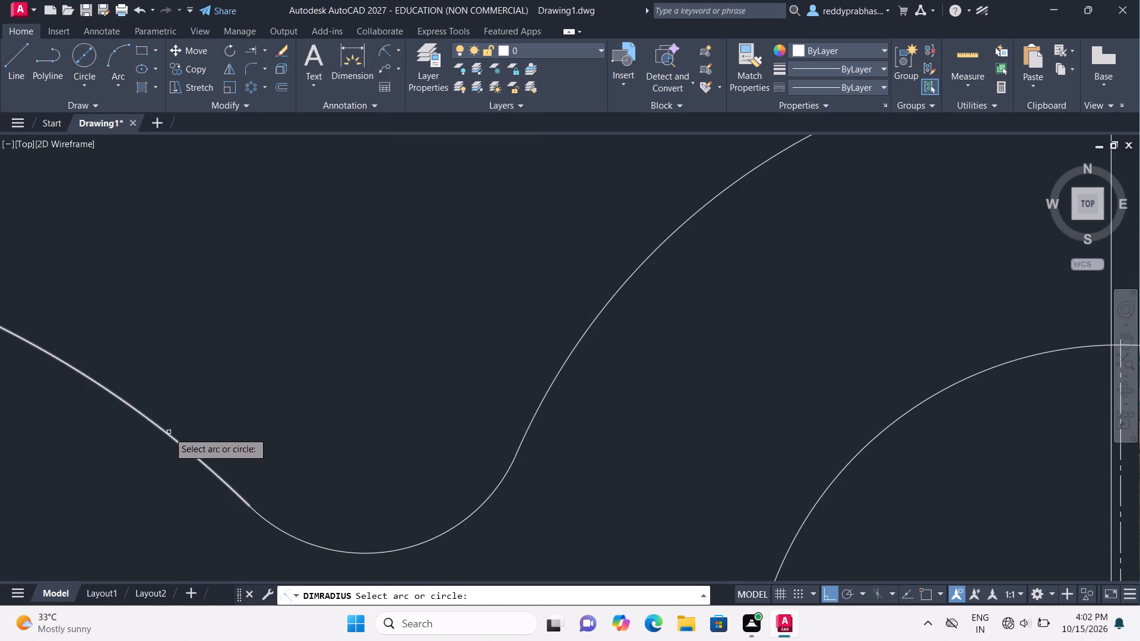
left_click(169, 432)
left_click(249, 359)
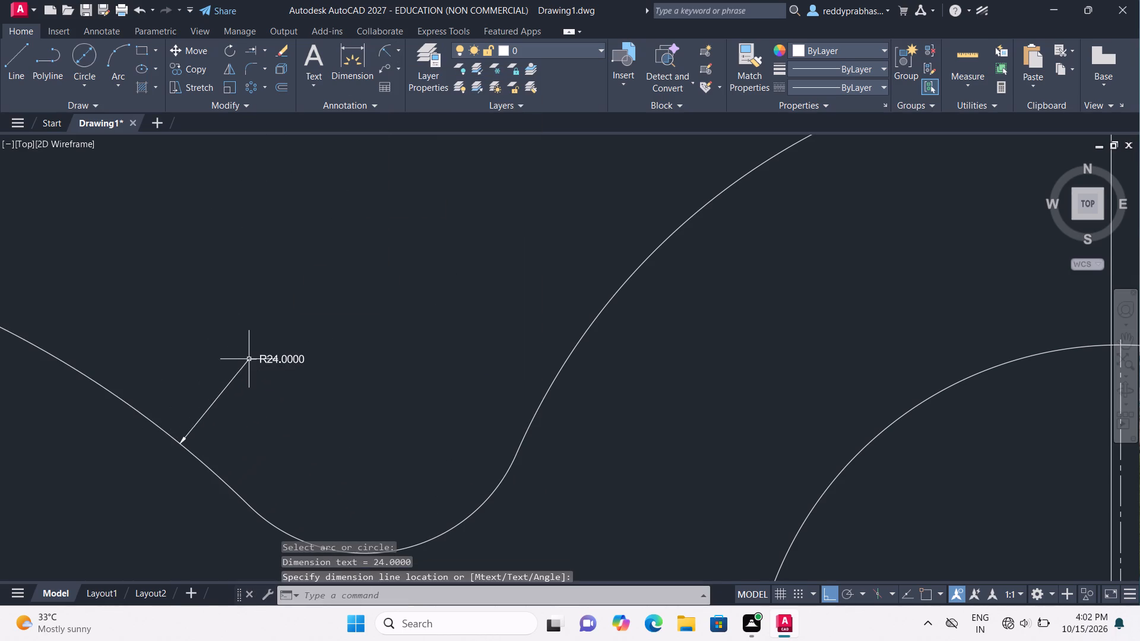
Replace the large upper middle arc's radius dimension text with R24 at text height 3.00 and finish text editing.
scroll(400, 394, "down", 2)
scroll(400, 394, "up", 2)
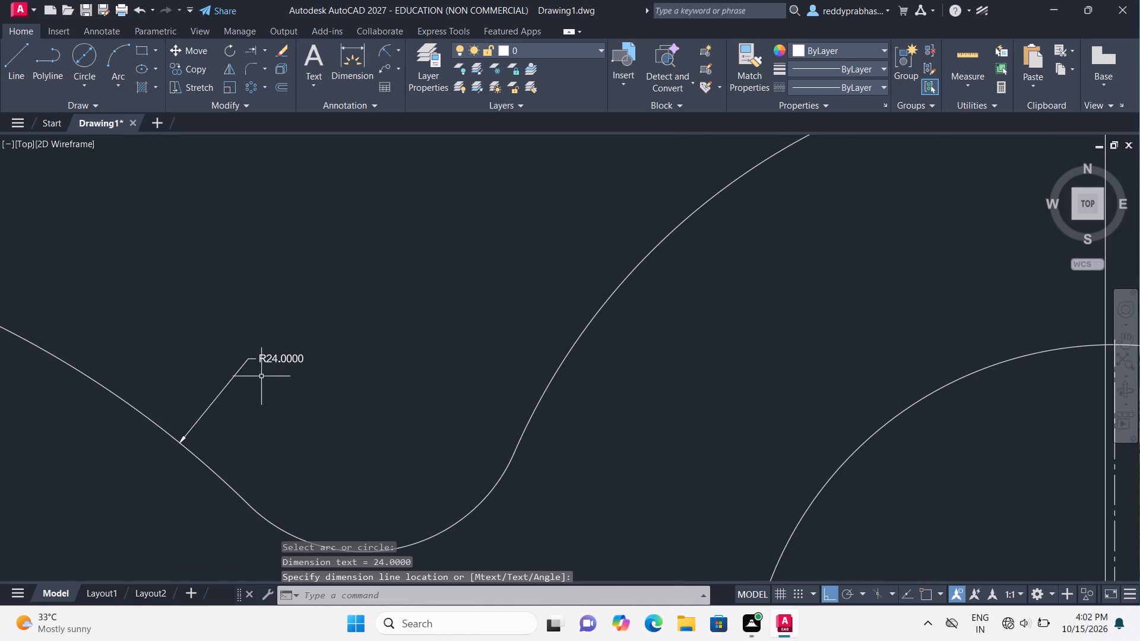
double_click(296, 362)
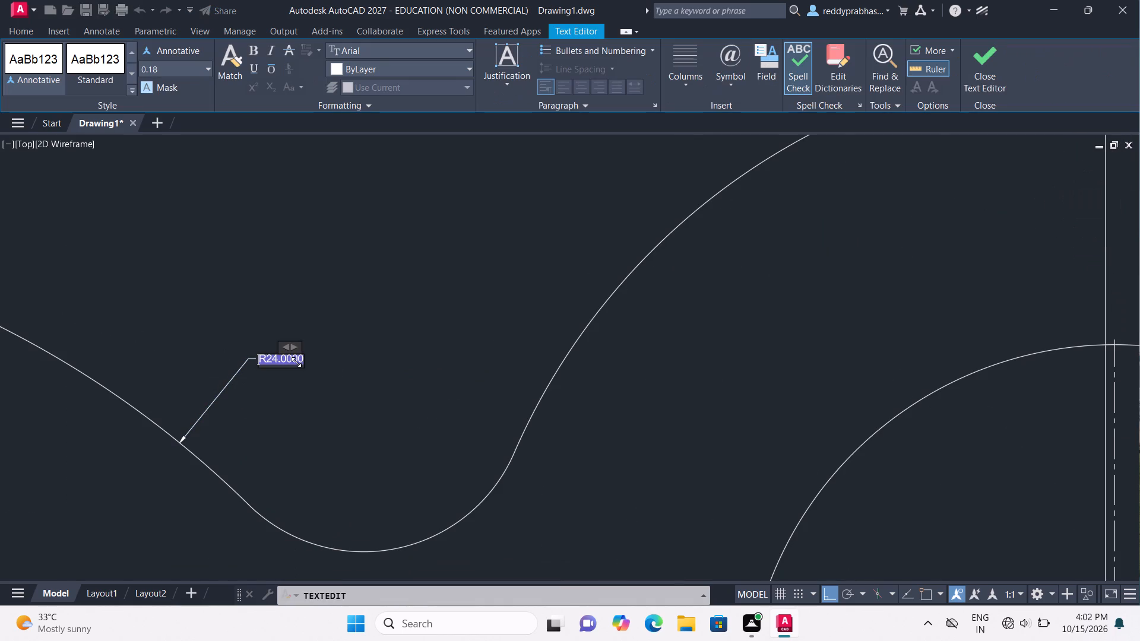
key("Right")
key("BackSpace")
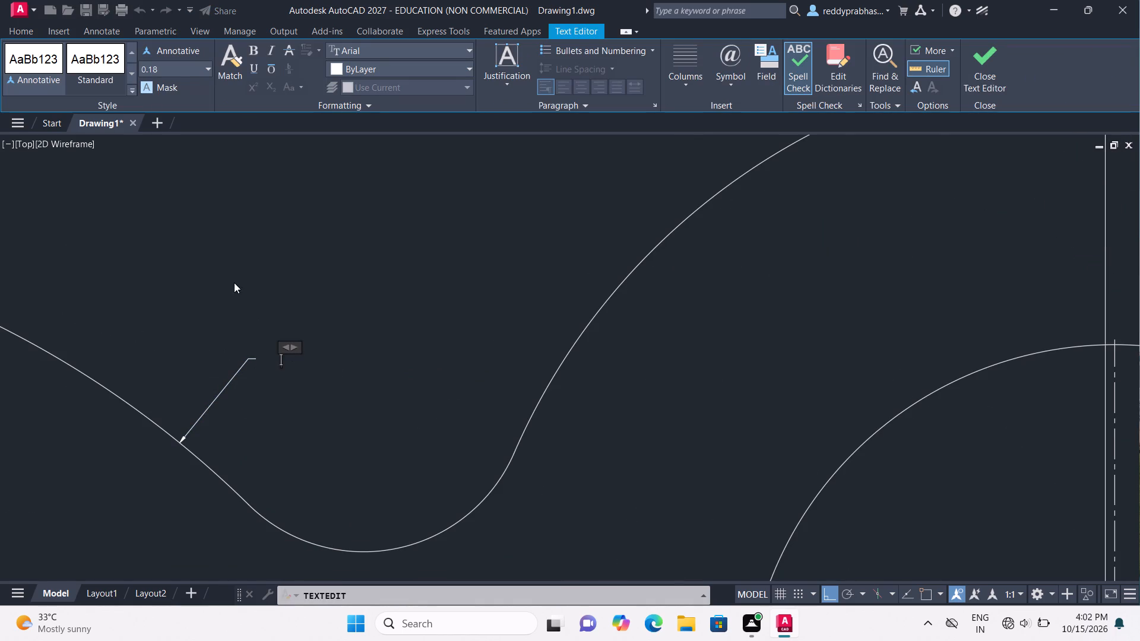
left_click(206, 65)
left_click(200, 91)
key("shift+r")
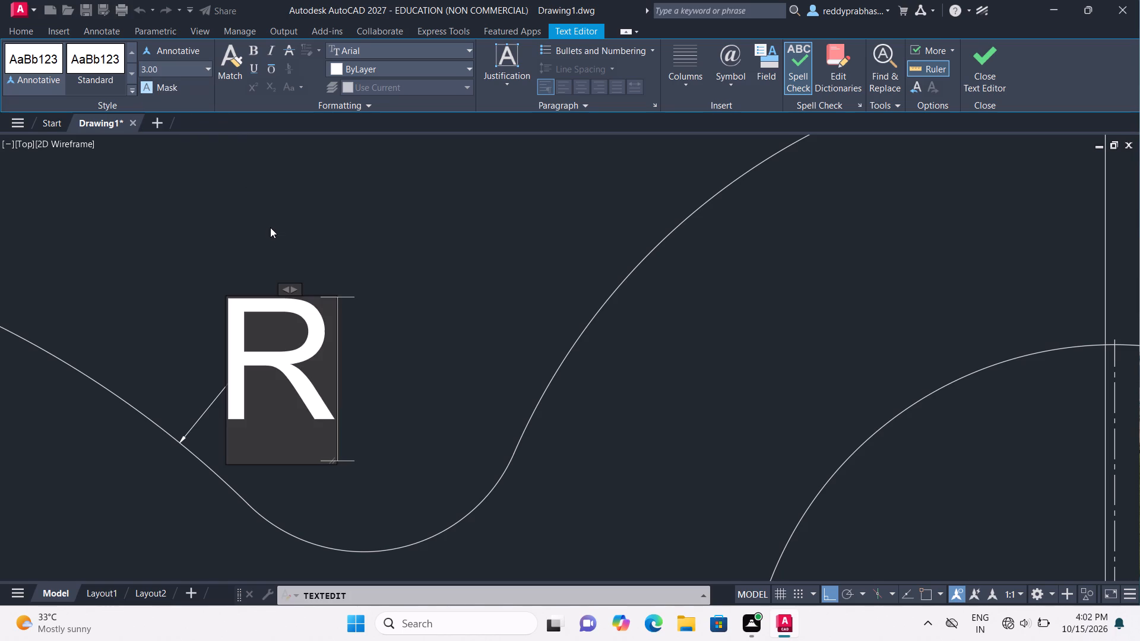
type("24")
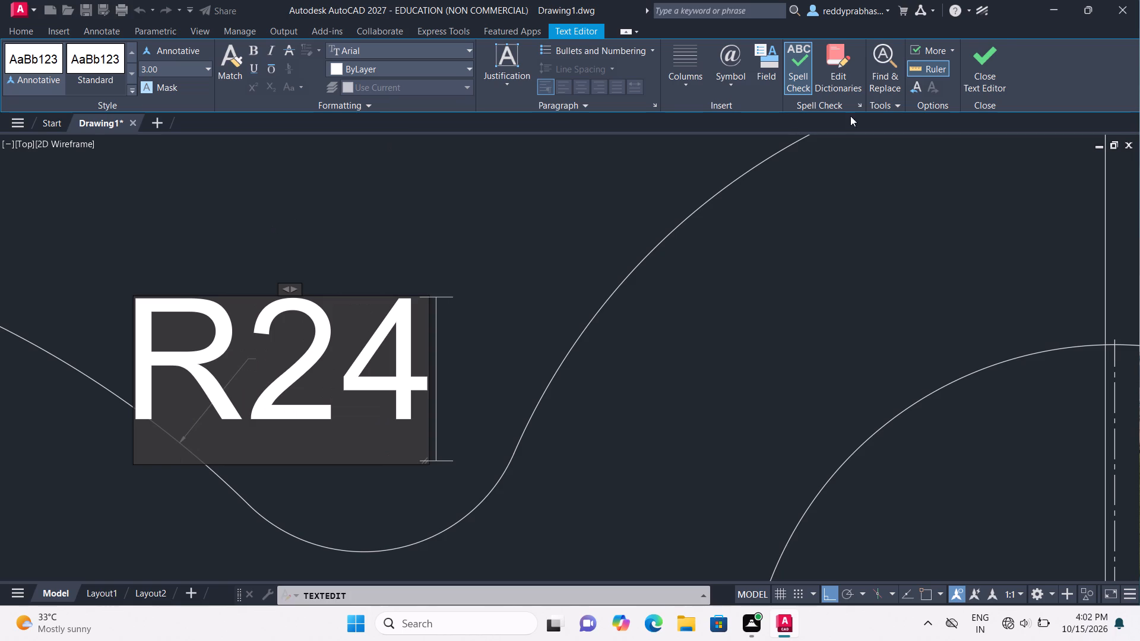
left_click(976, 59)
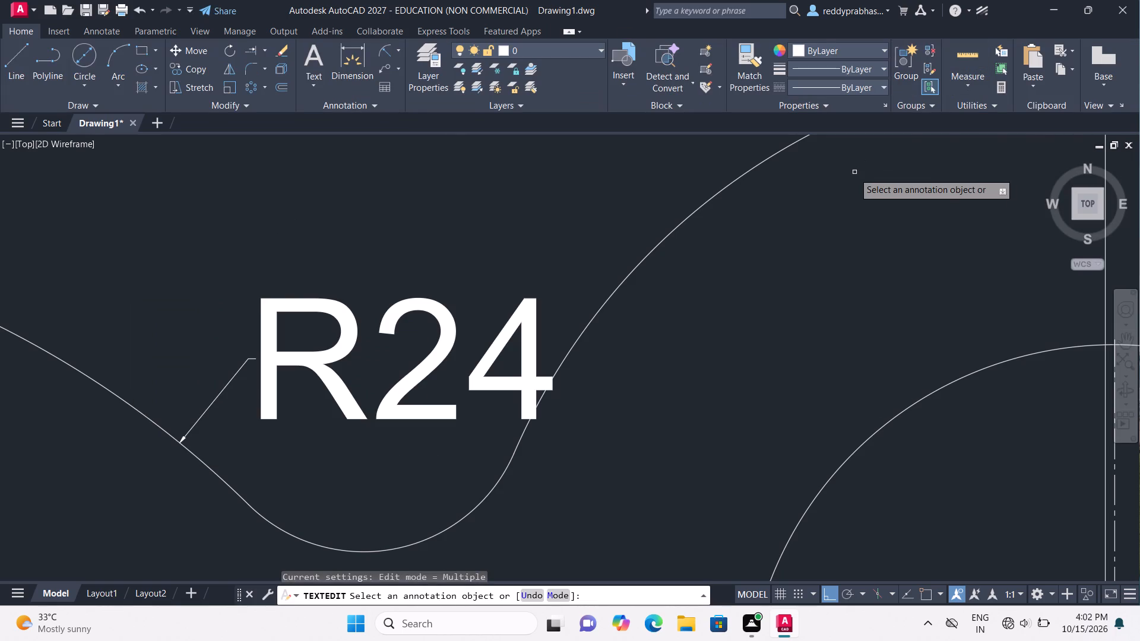
Add a radius dimension to the small concave arc beside the plate's upper-left corner arc, placing its text inside the notch.
scroll(850, 177, "down", 5, "ctrl")
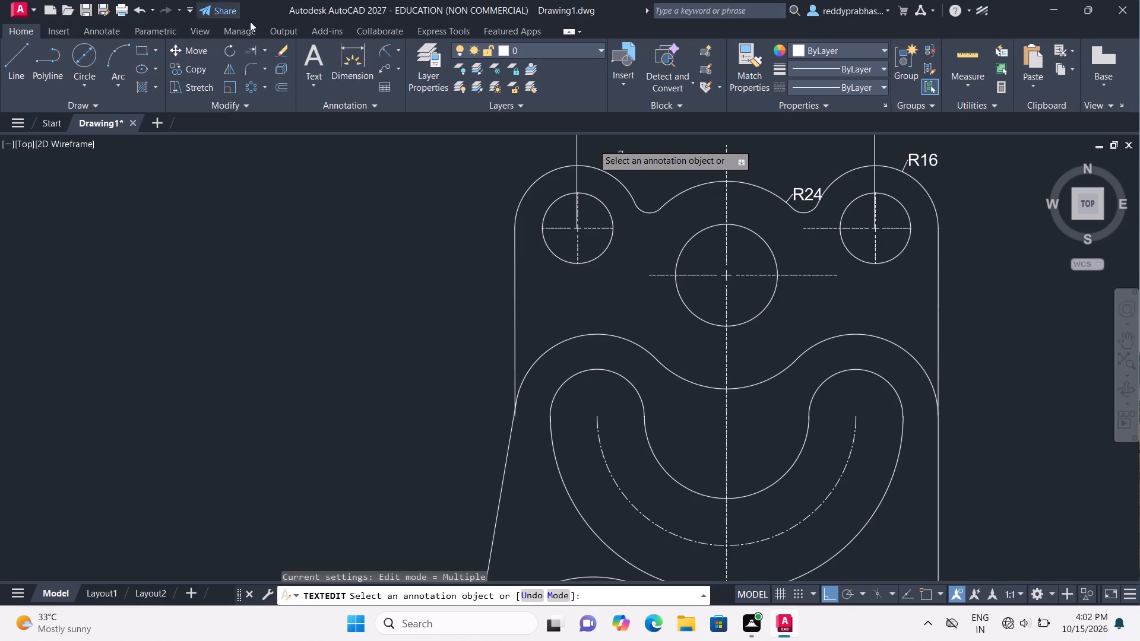
left_click(385, 52)
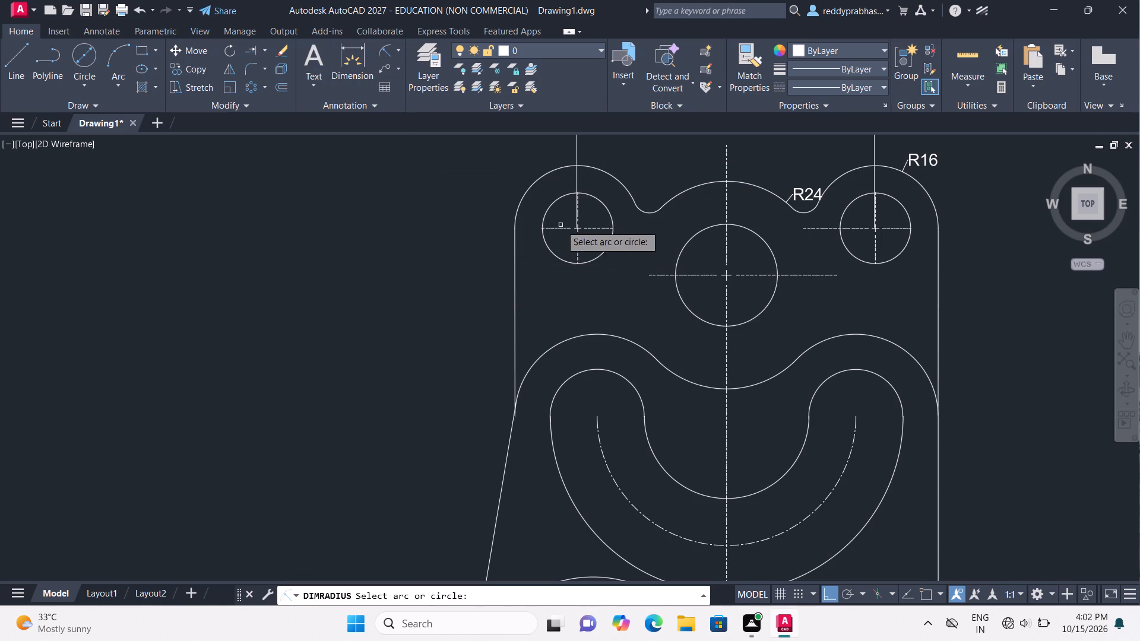
double_click(647, 210)
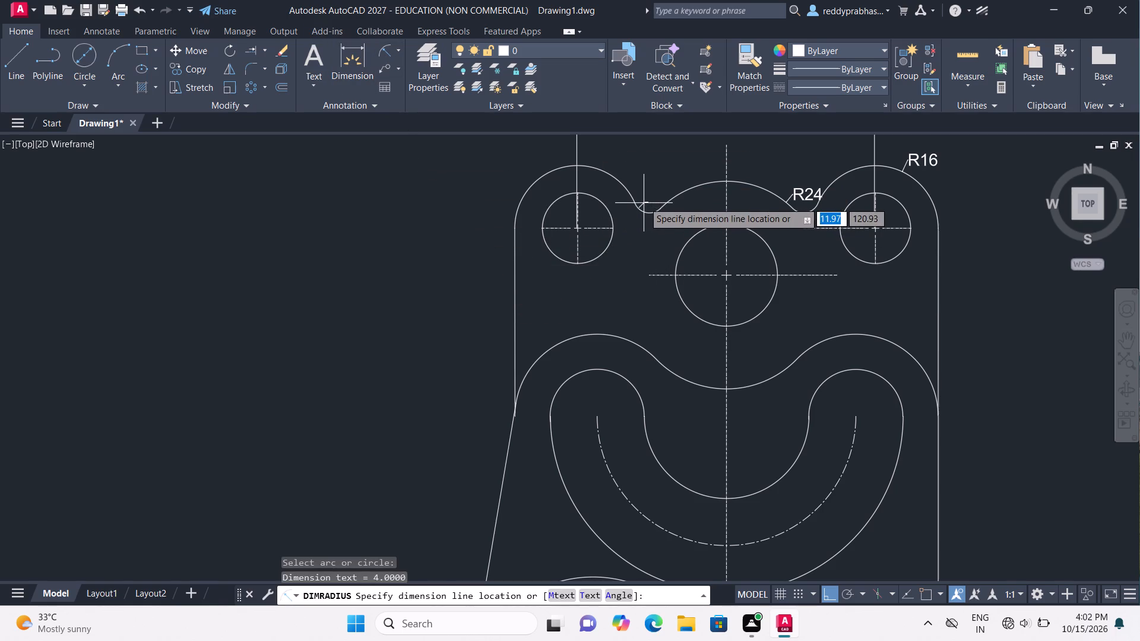
left_click(644, 202)
Replace the small concave arc's radius dimension text with R4 at text height 3.00 and finish text editing.
scroll(644, 202, "up", 7)
double_click(675, 196)
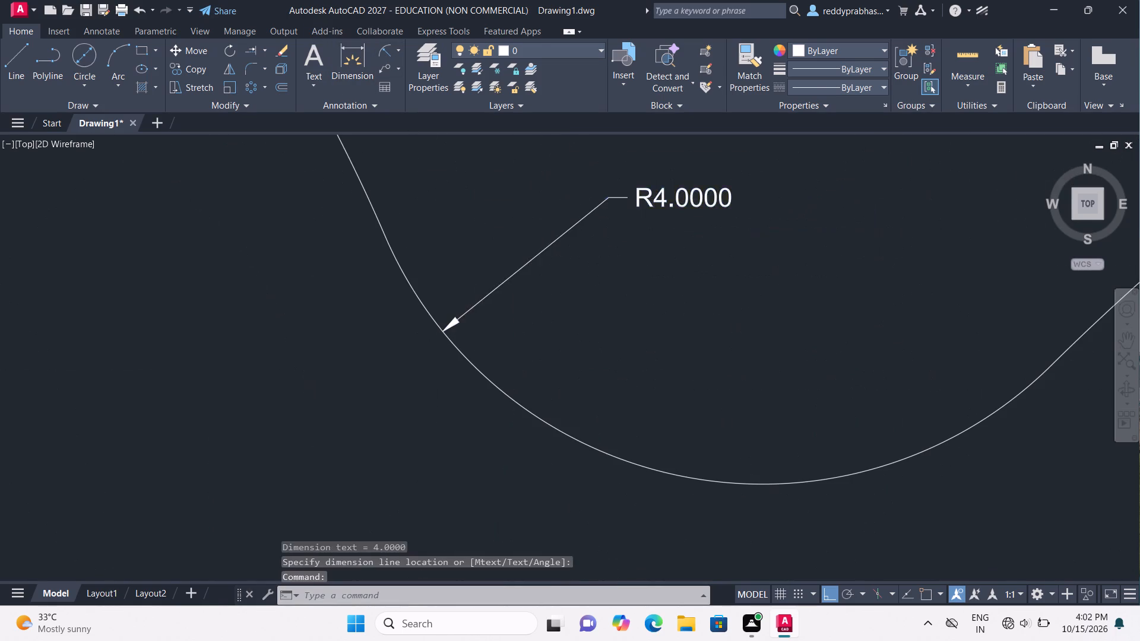
key("Right")
key("BackSpace")
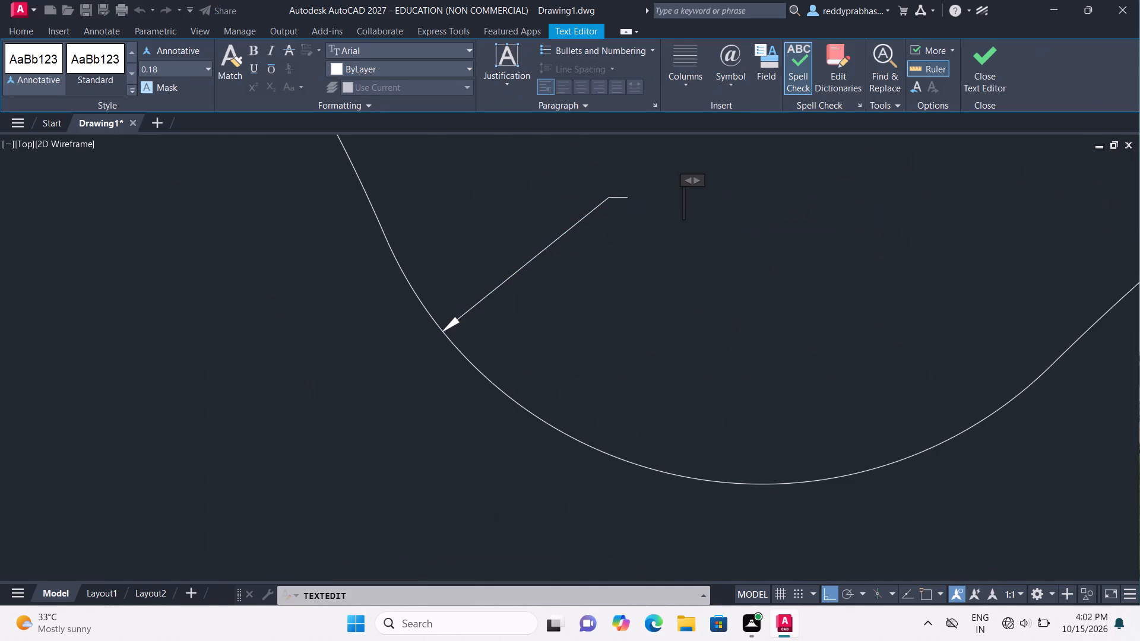
left_click(205, 66)
left_click(197, 84)
type("R$")
key("BackSpace")
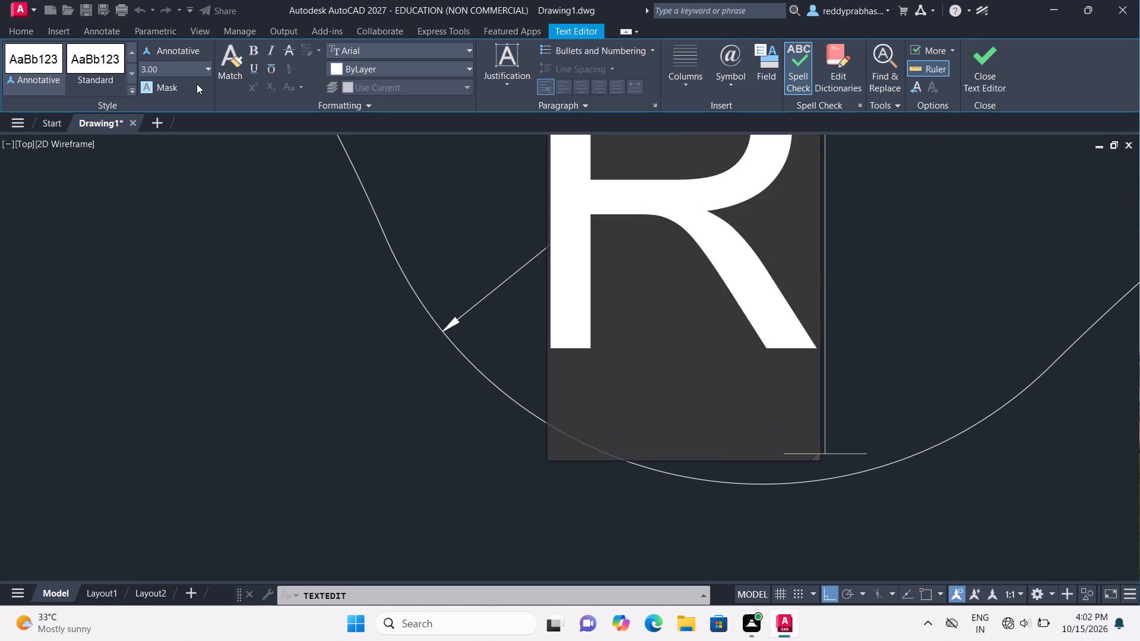
key("4")
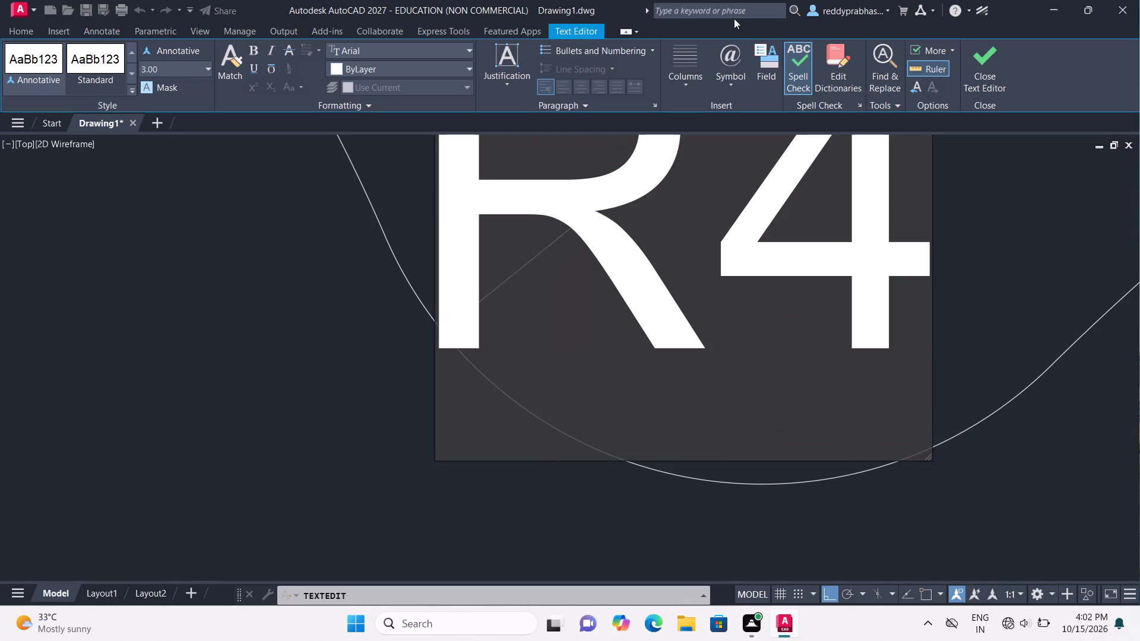
left_click(988, 53)
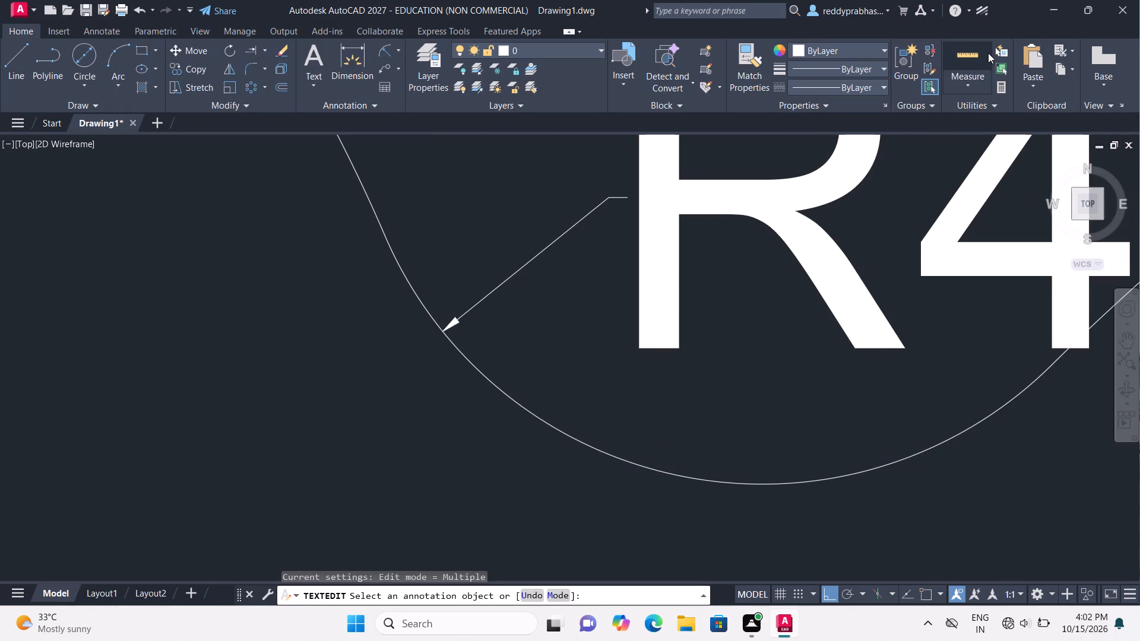
Add a diameter dimension to the large central hole, placing its text just above the plate's upper middle arc.
scroll(869, 401, "down", 6)
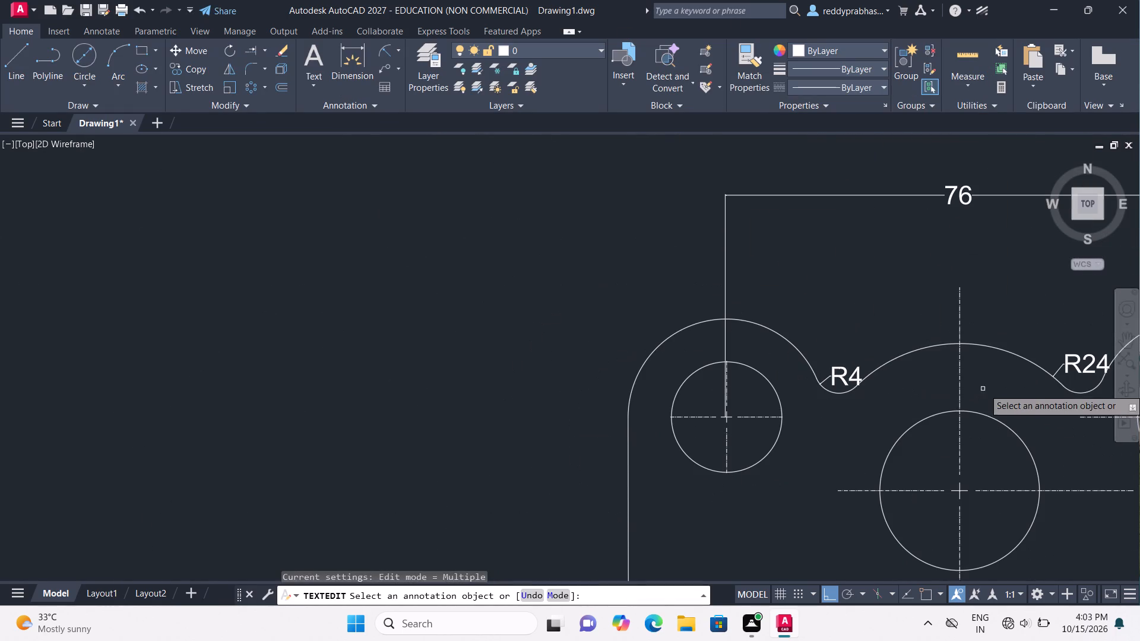
left_click(1126, 339)
left_click_drag(1020, 385, 920, 391)
left_click_drag(897, 392, 891, 392)
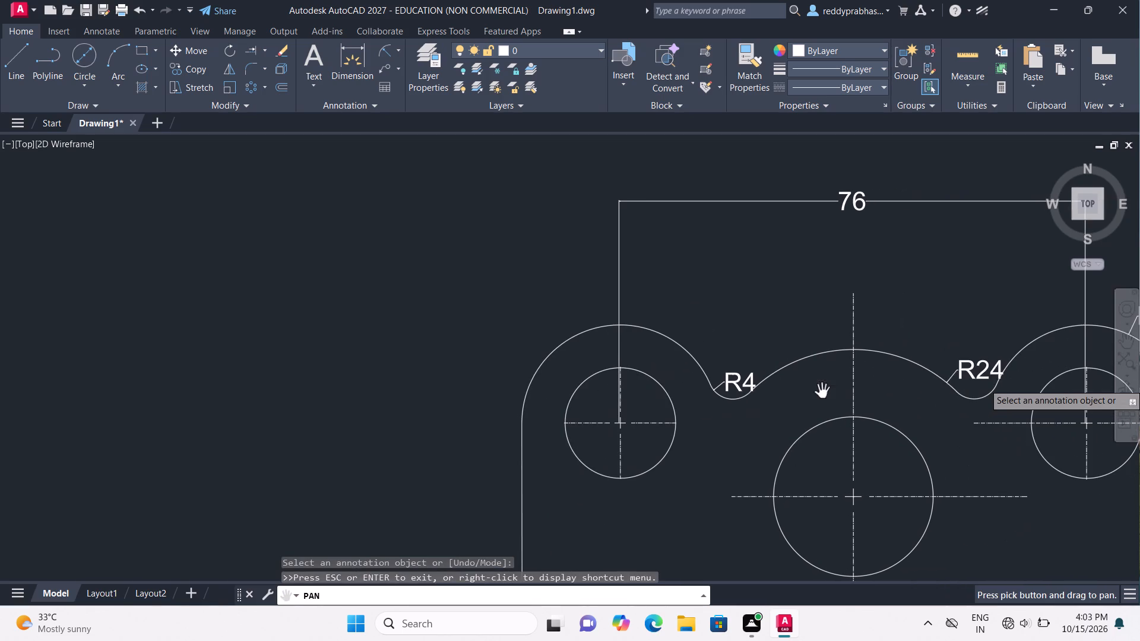
double_click(819, 392)
key("Escape")
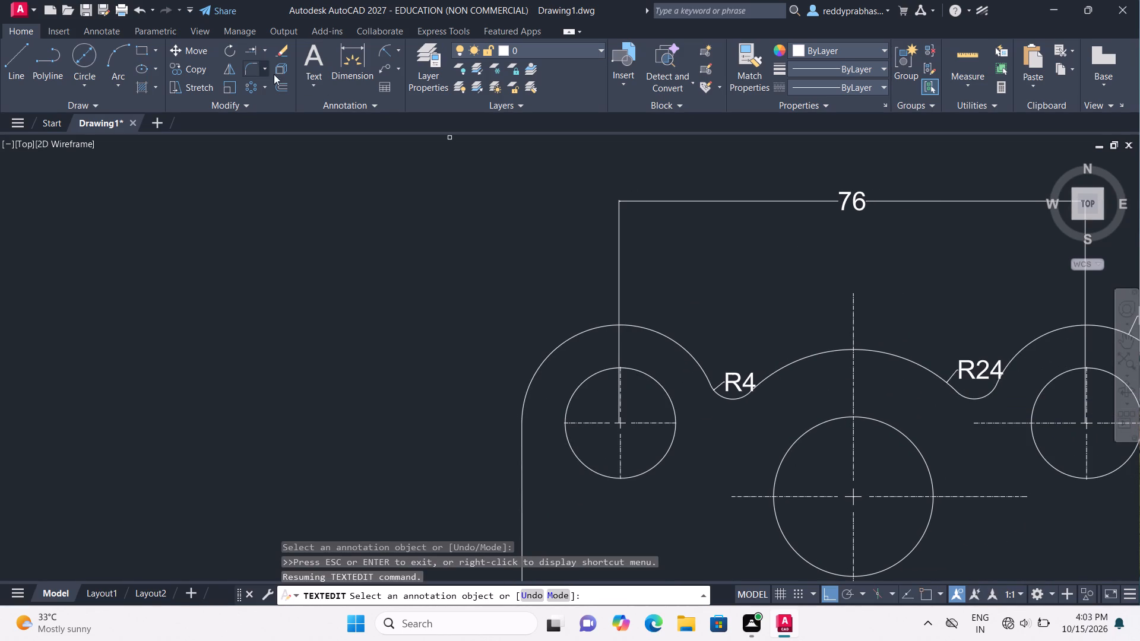
left_click(395, 50)
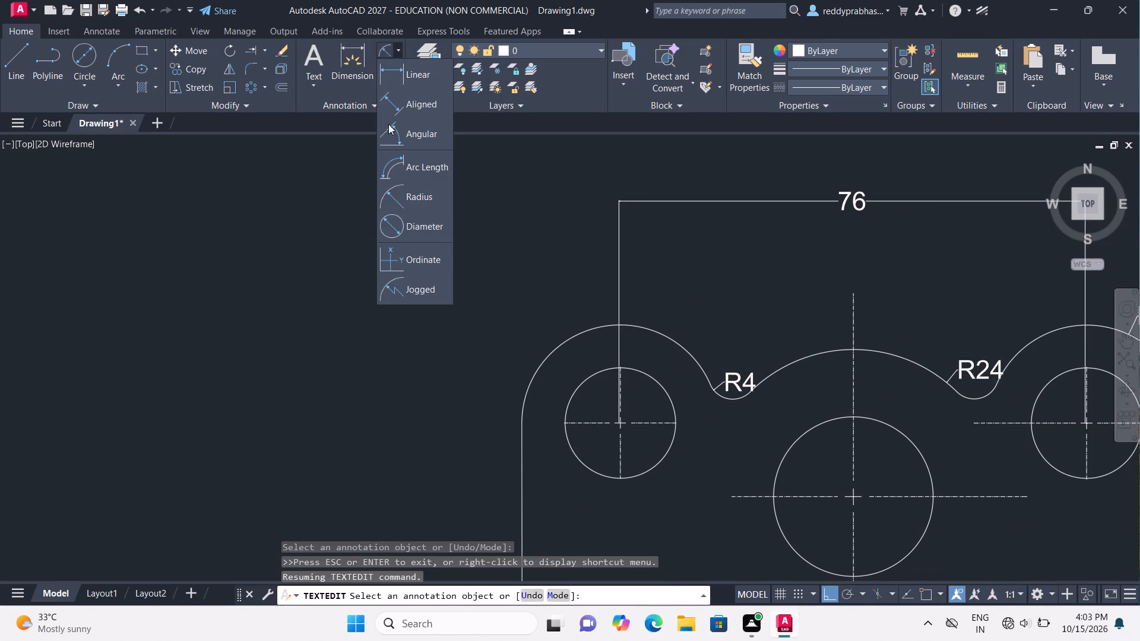
left_click(403, 220)
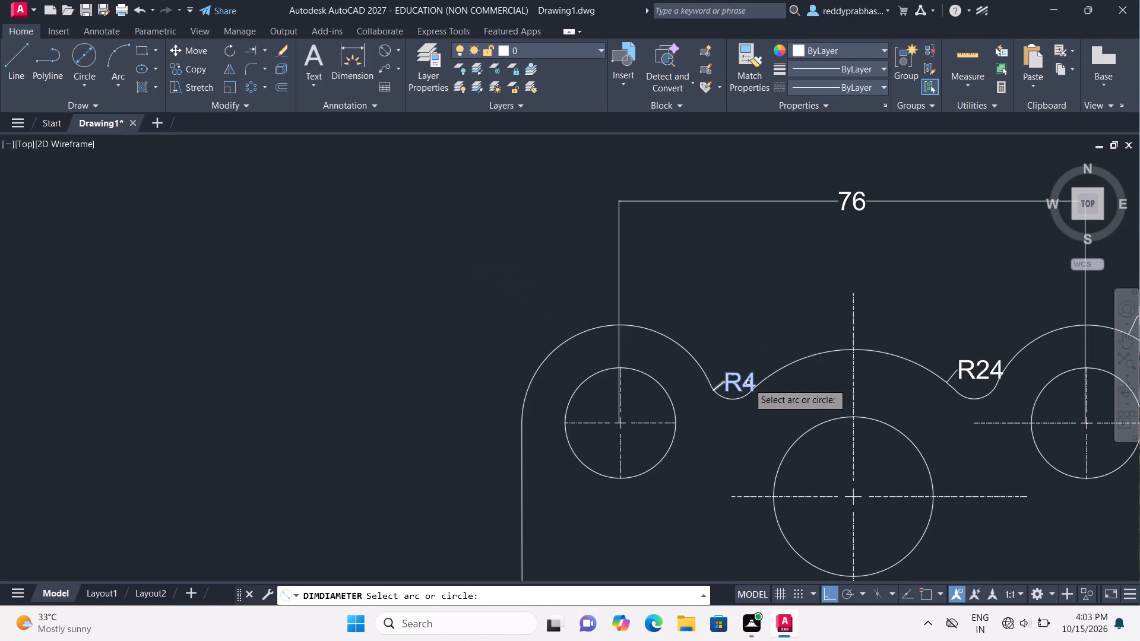
left_click(819, 424)
left_click(807, 345)
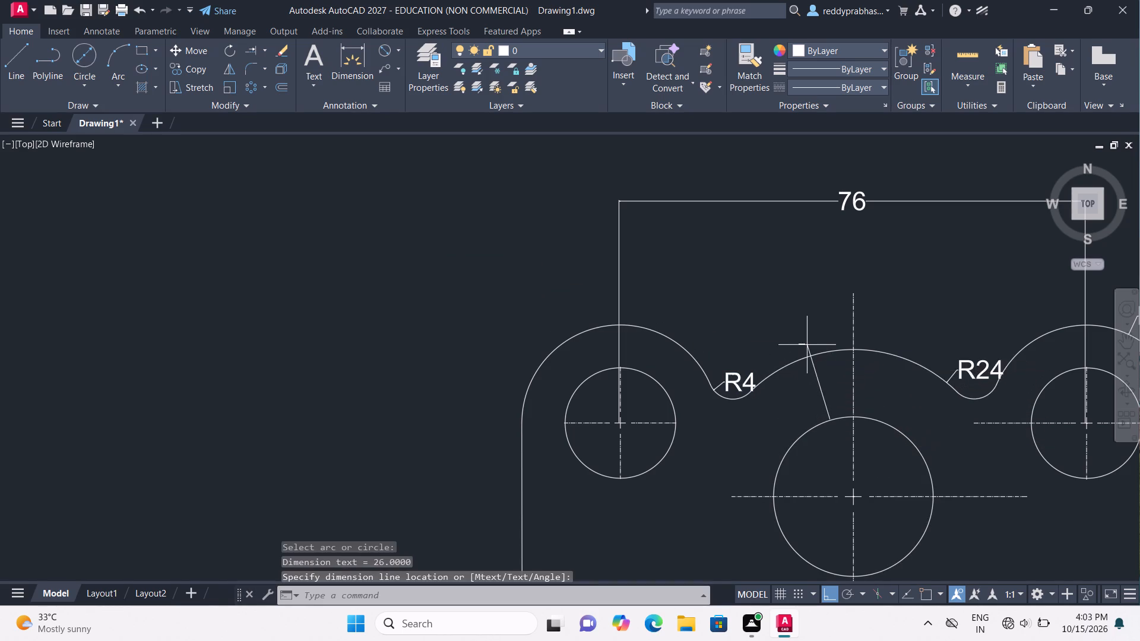
Replace the central hole's diameter dimension text with Ø26, using the diameter symbol at text height 3.00, and finish text editing.
scroll(807, 345, "up", 4)
double_click(787, 344)
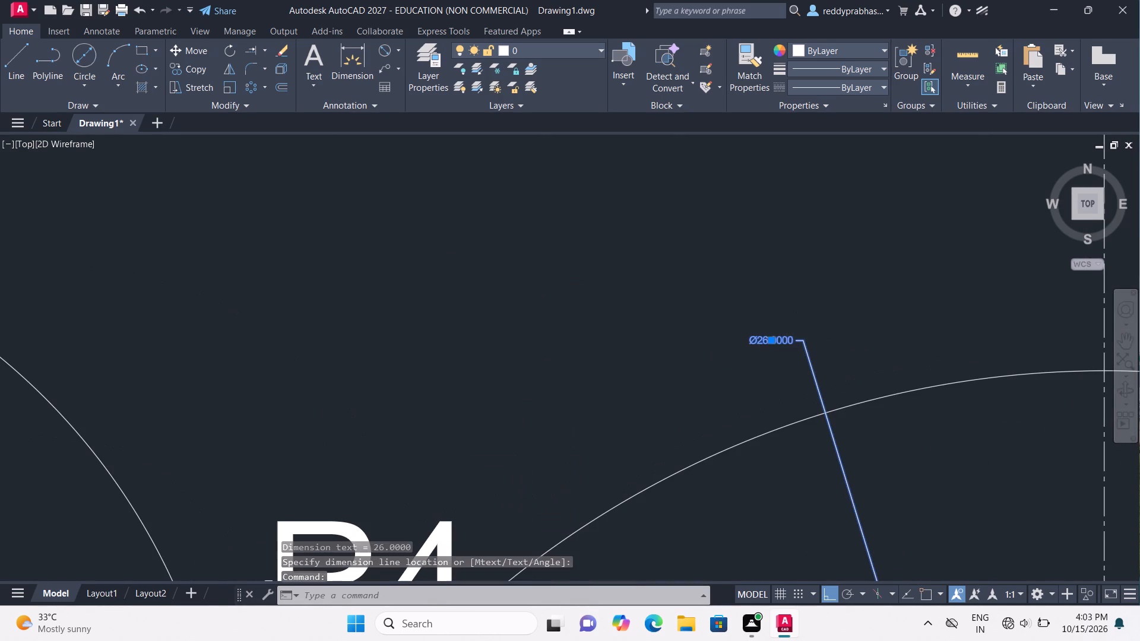
key("Right")
key("BackSpace")
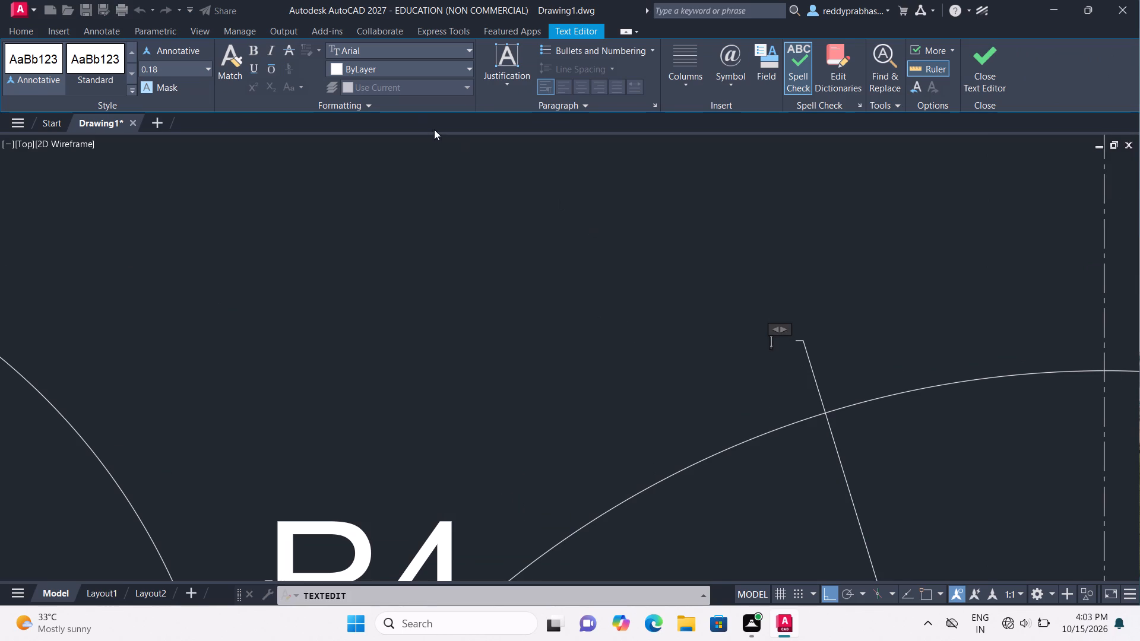
left_click(206, 62)
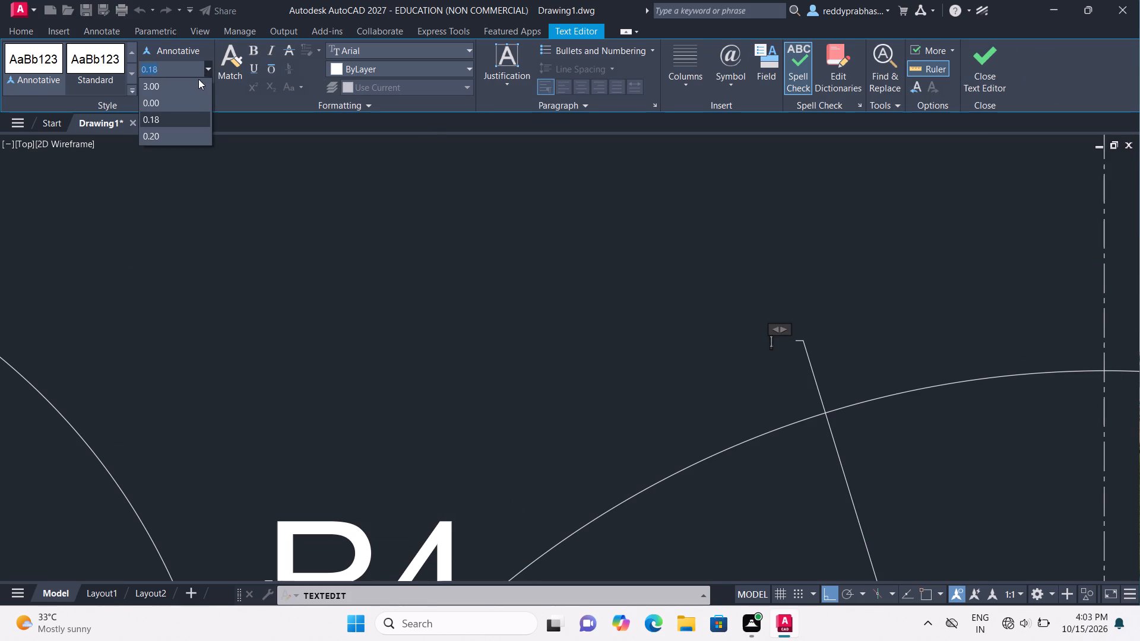
left_click(197, 83)
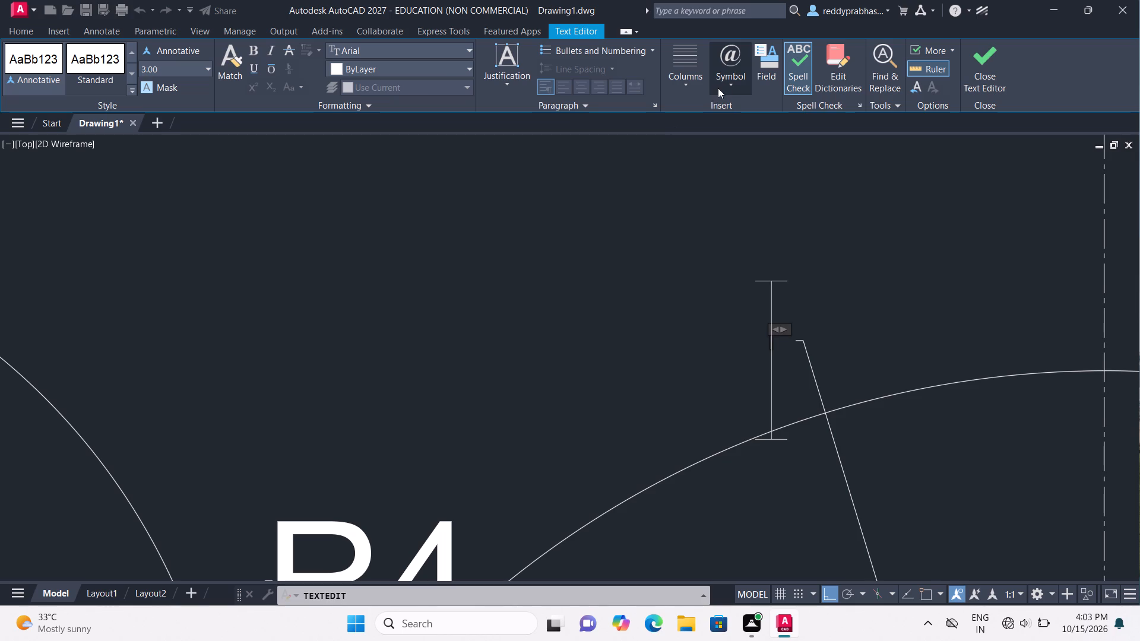
left_click(721, 85)
left_click(752, 140)
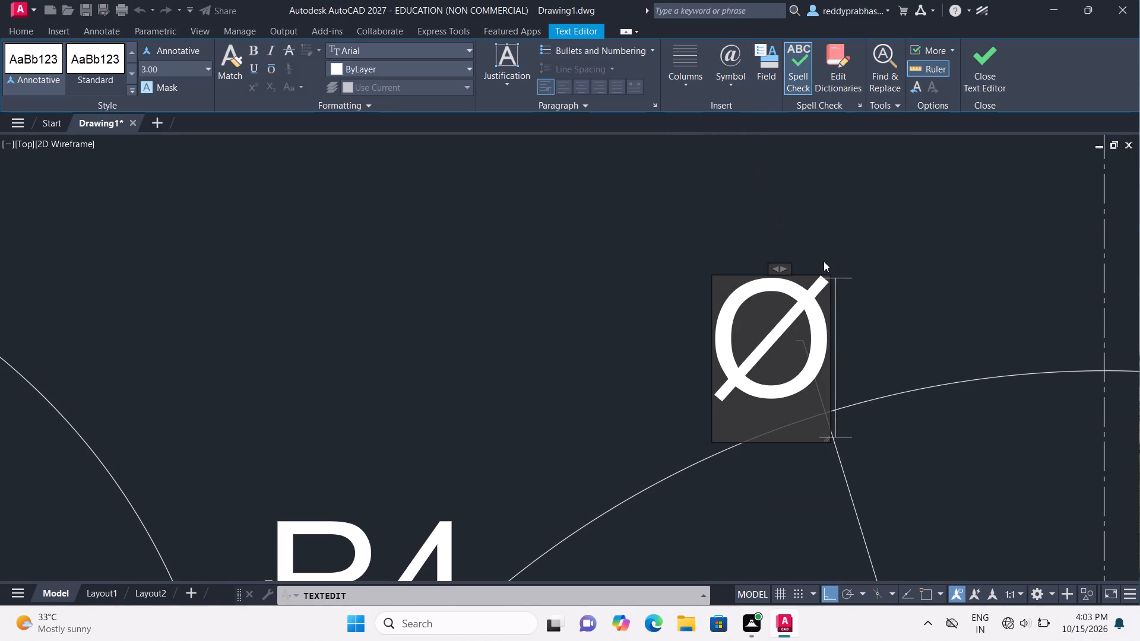
type("26")
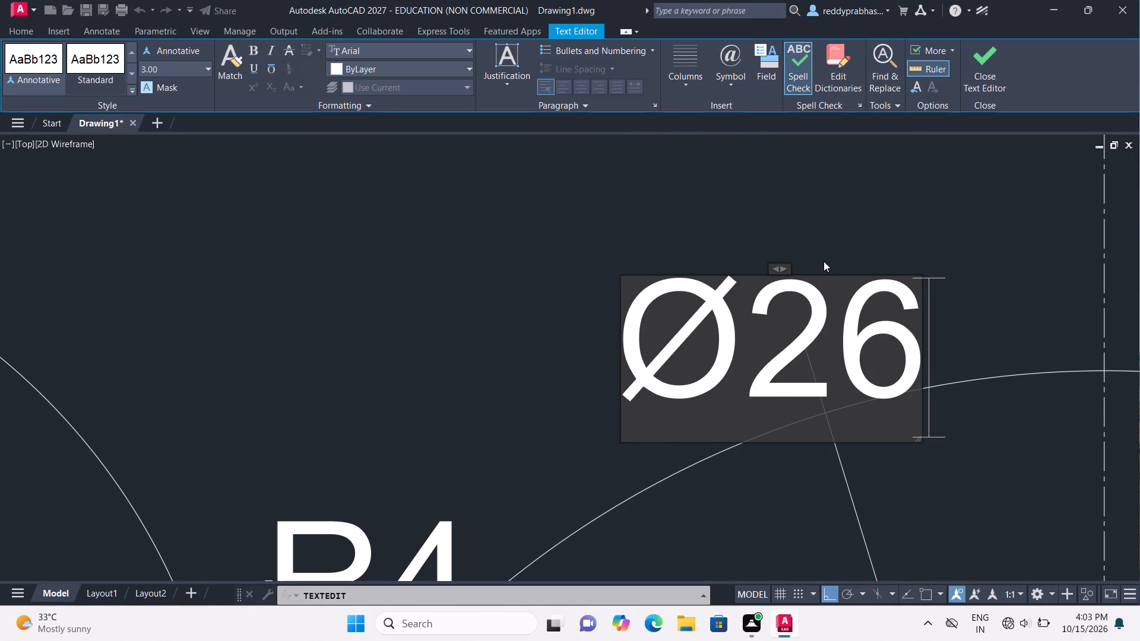
left_click(988, 49)
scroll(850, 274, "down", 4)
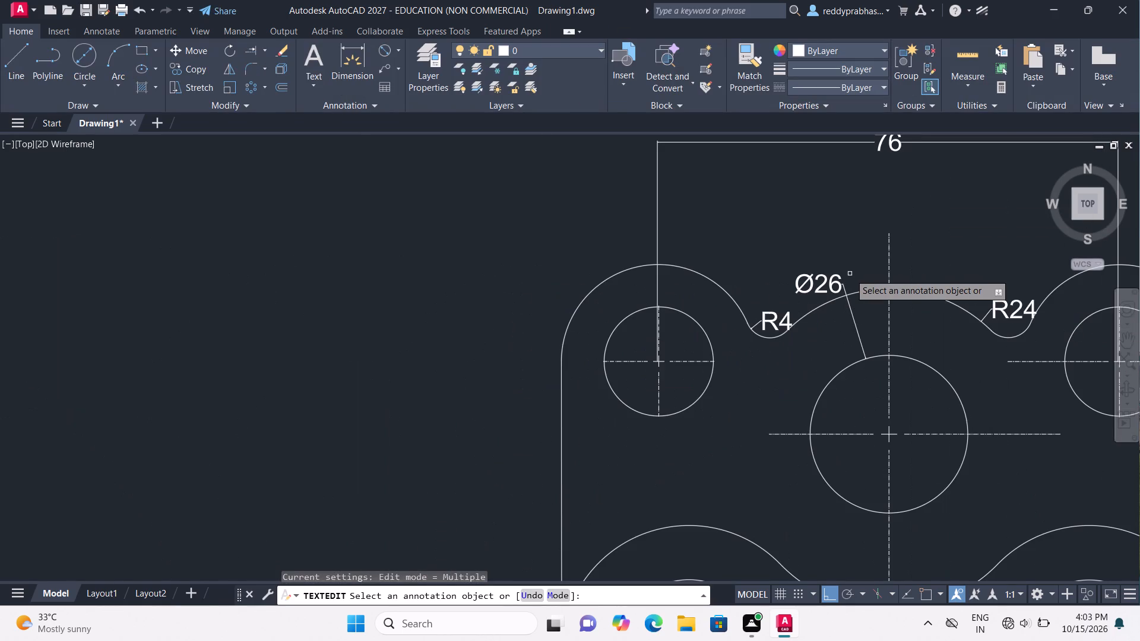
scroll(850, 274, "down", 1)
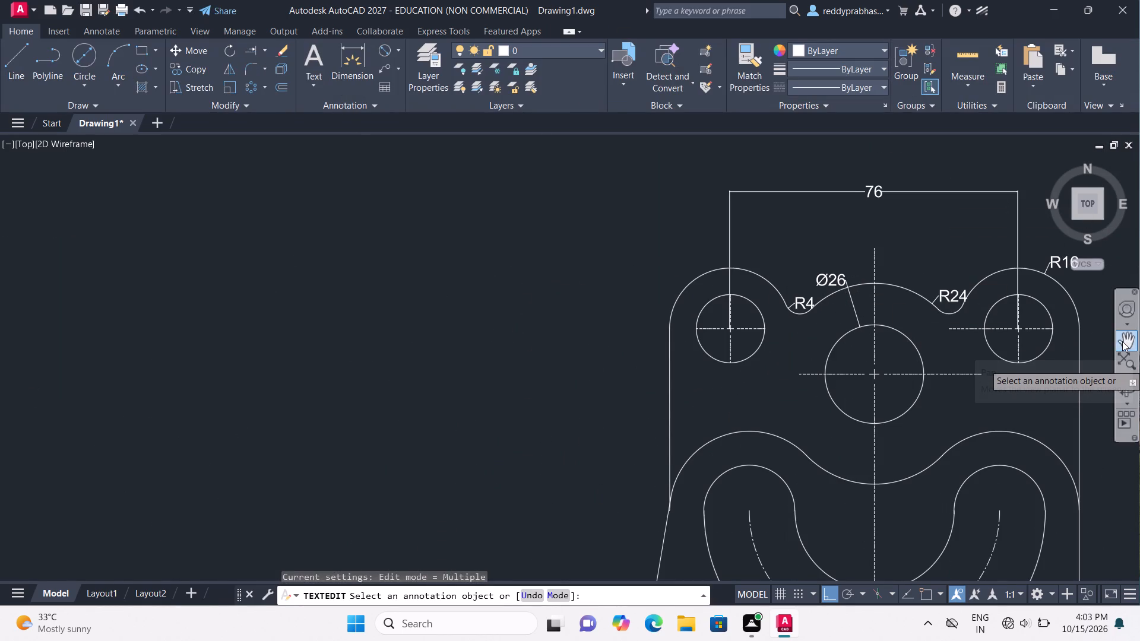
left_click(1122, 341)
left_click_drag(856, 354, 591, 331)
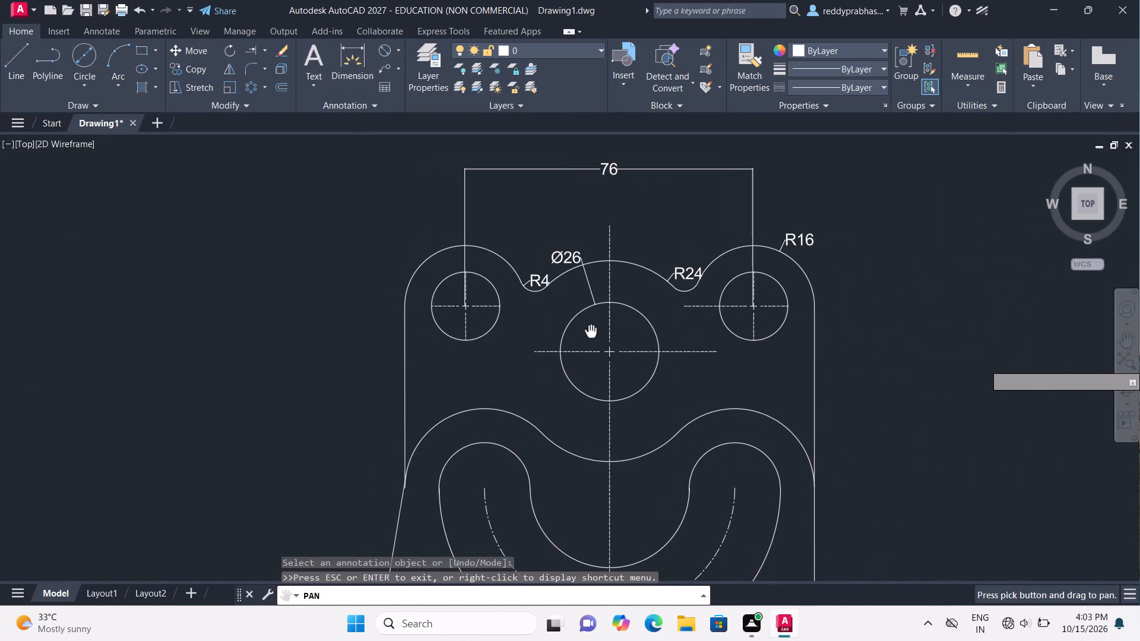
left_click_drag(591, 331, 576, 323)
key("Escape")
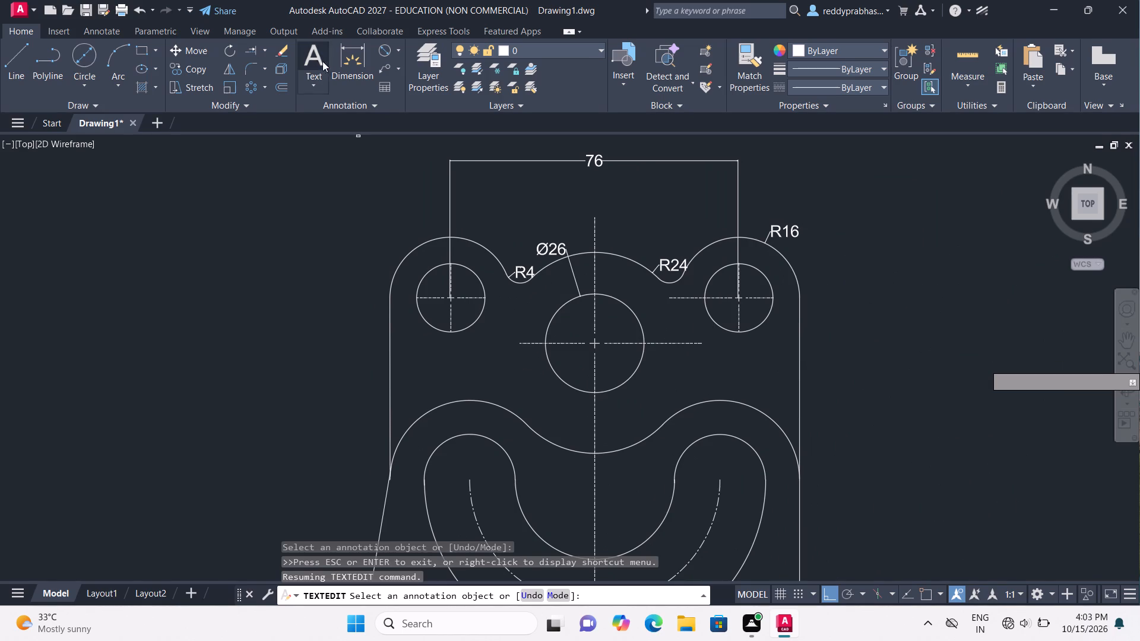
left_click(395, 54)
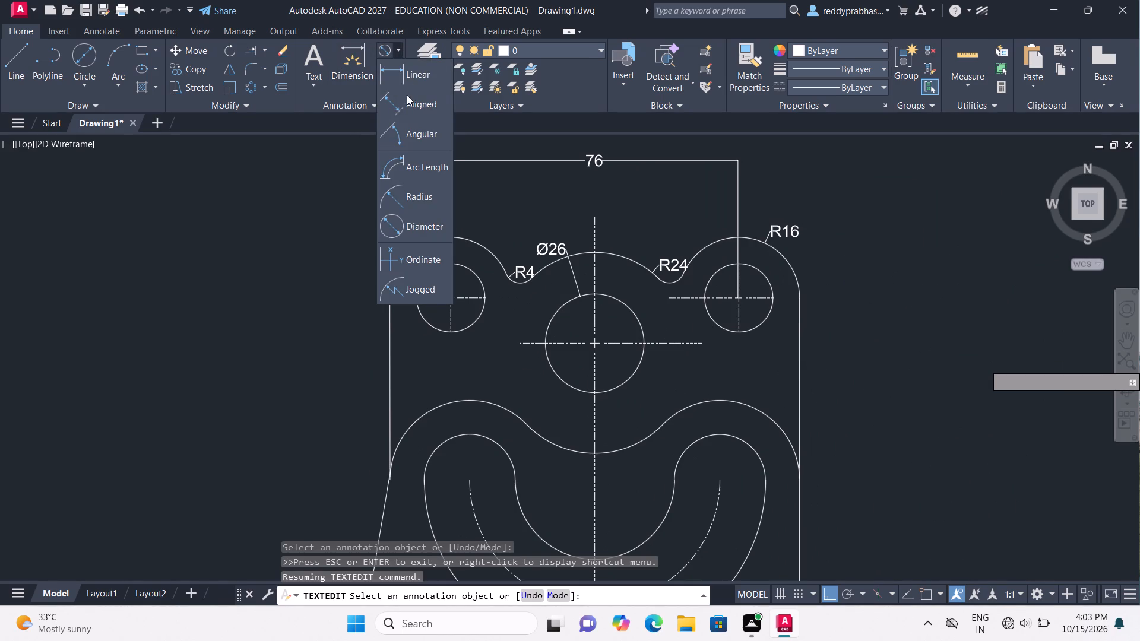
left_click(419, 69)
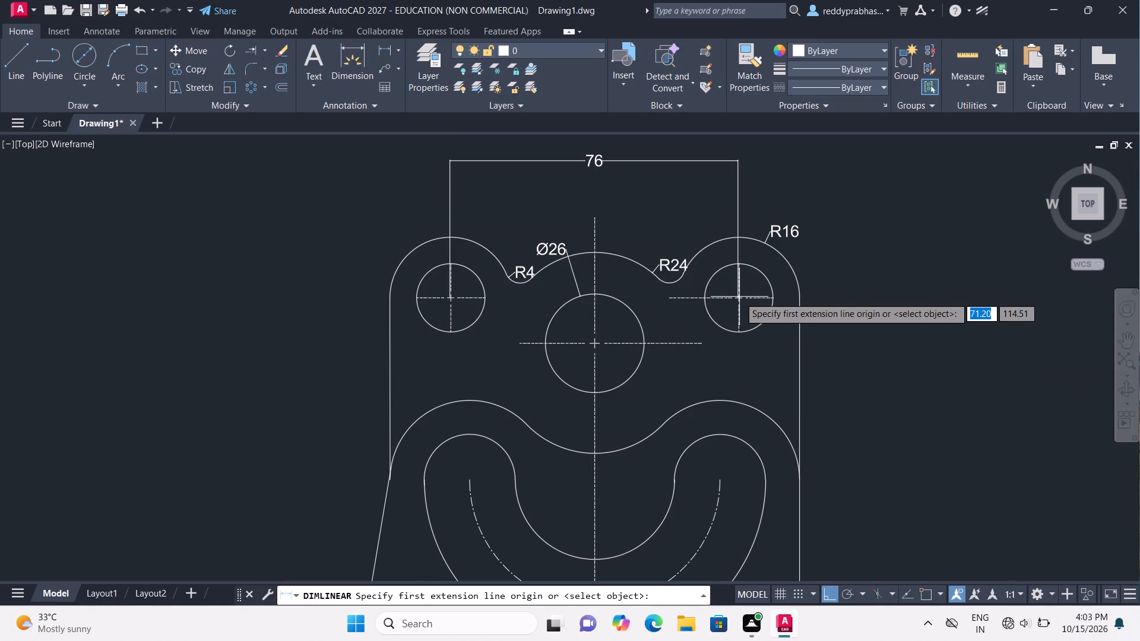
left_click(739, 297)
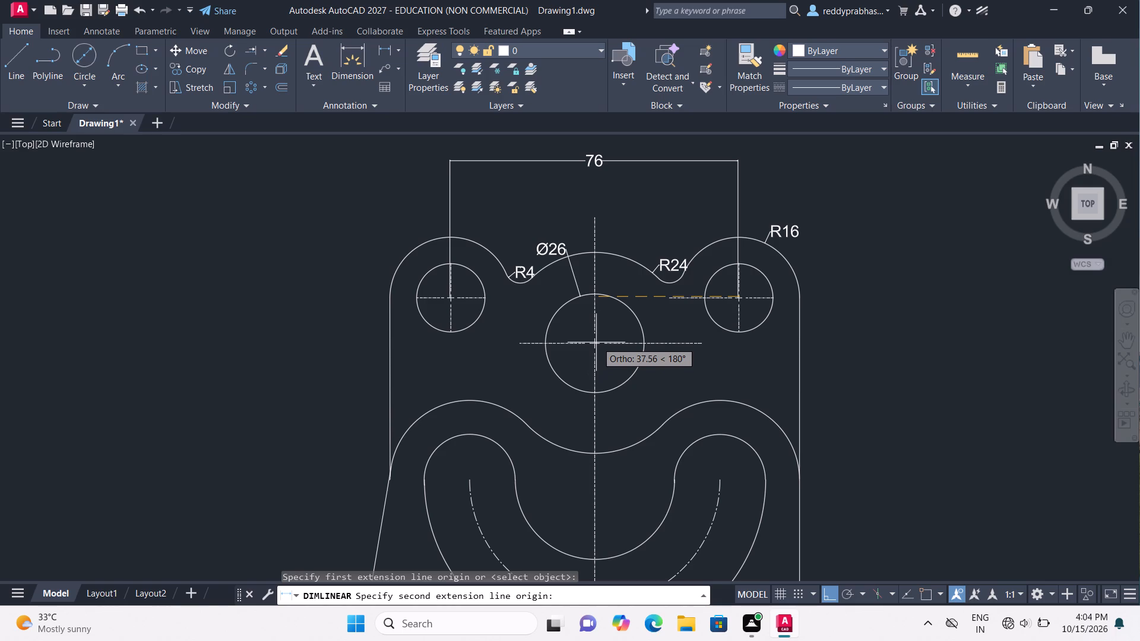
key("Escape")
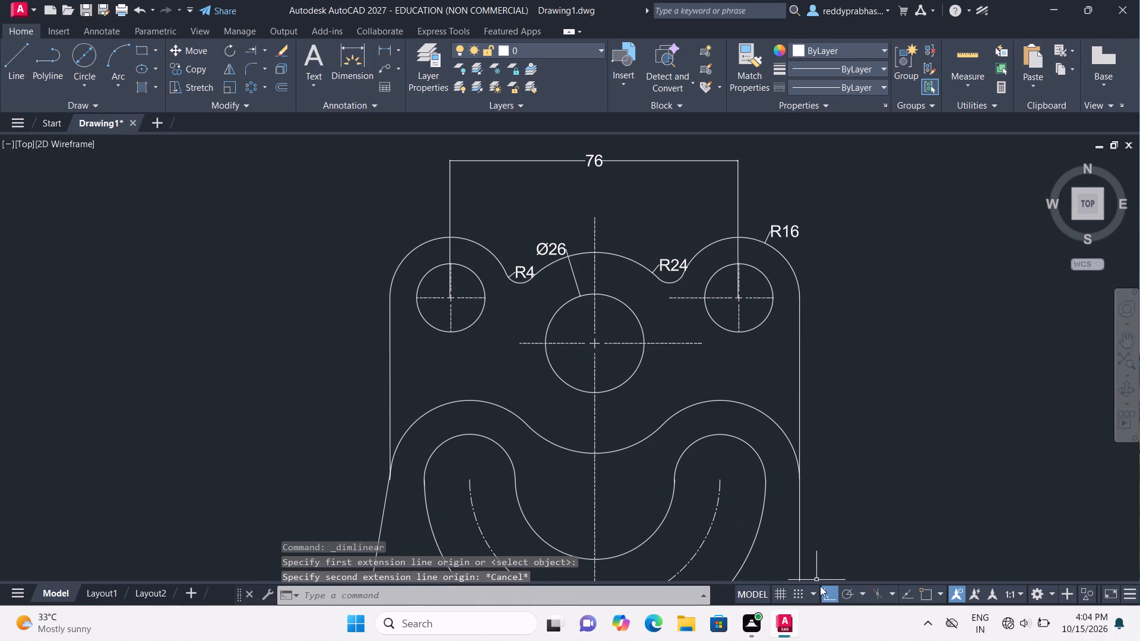
With Ortho off, add a vertical linear dimension between the horizontal centrelines of the central hole and the plate's upper-right hole, placed between the two holes.
left_click(827, 598)
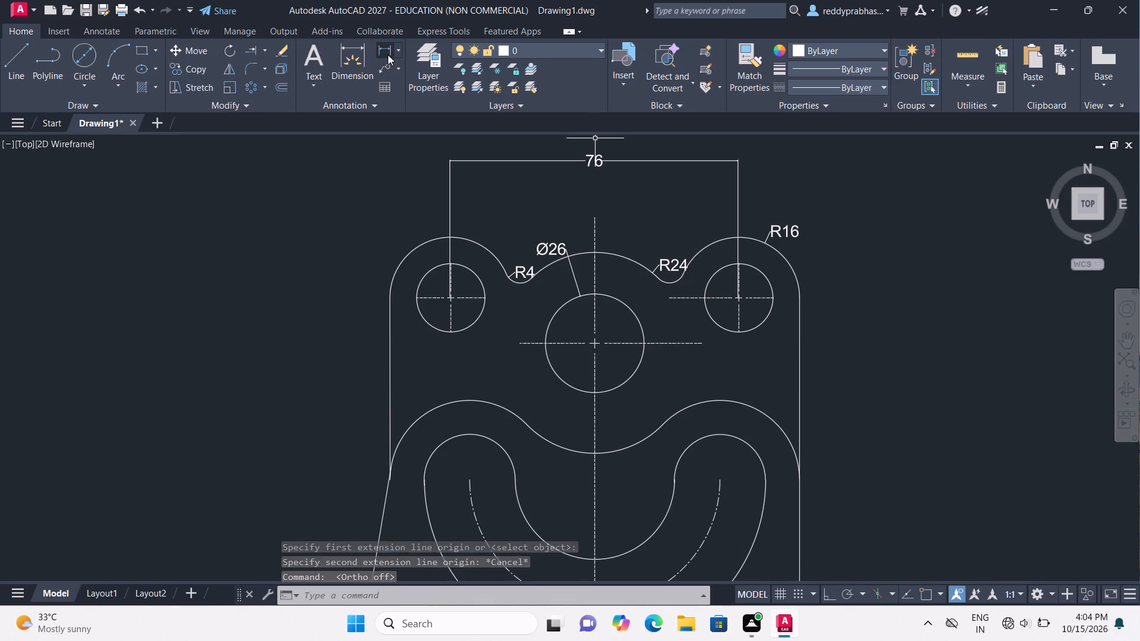
left_click(384, 40)
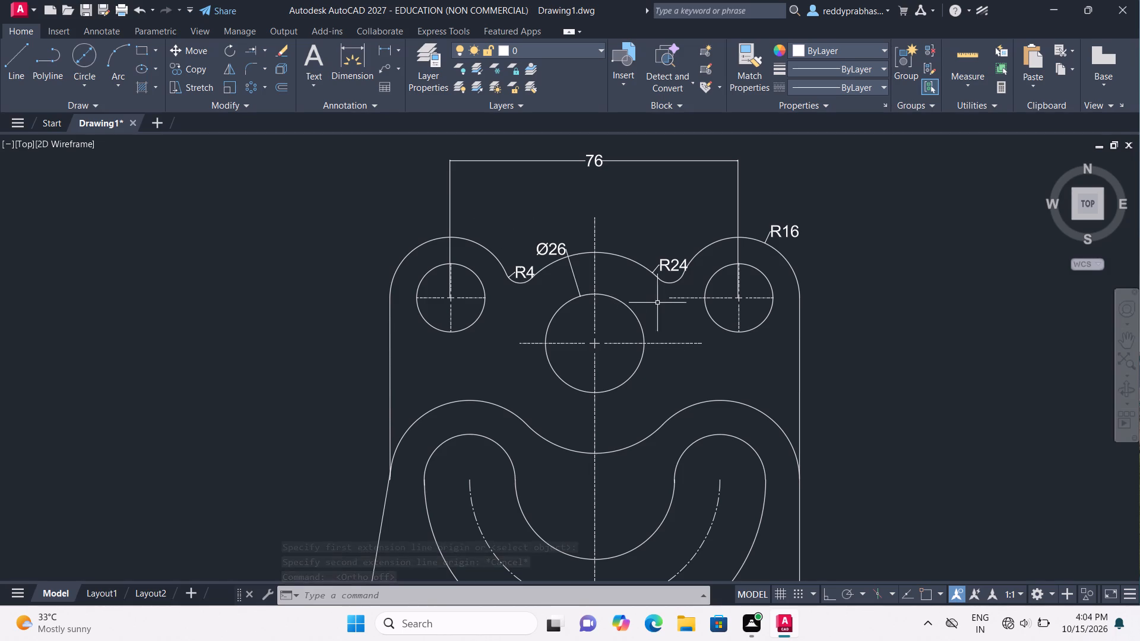
left_click(687, 343)
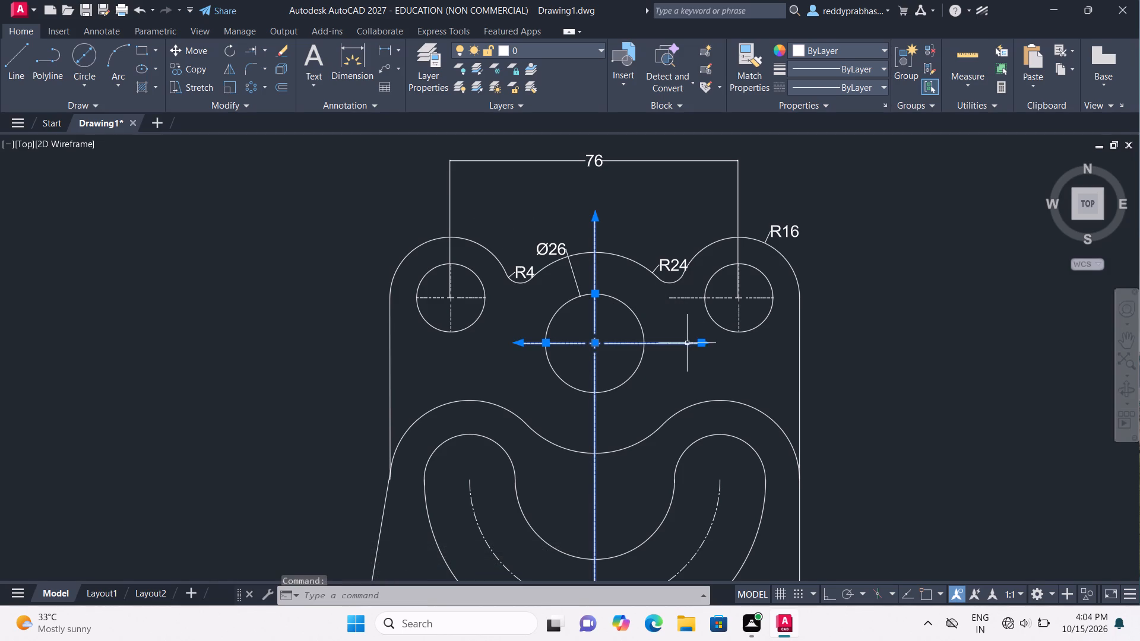
key("Escape")
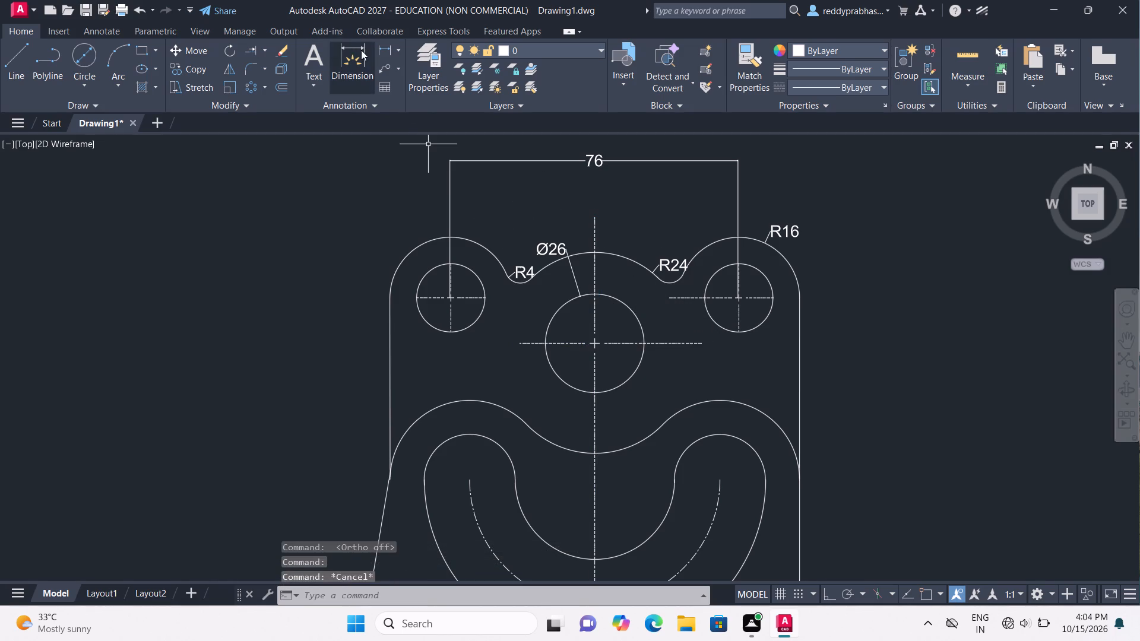
double_click(388, 55)
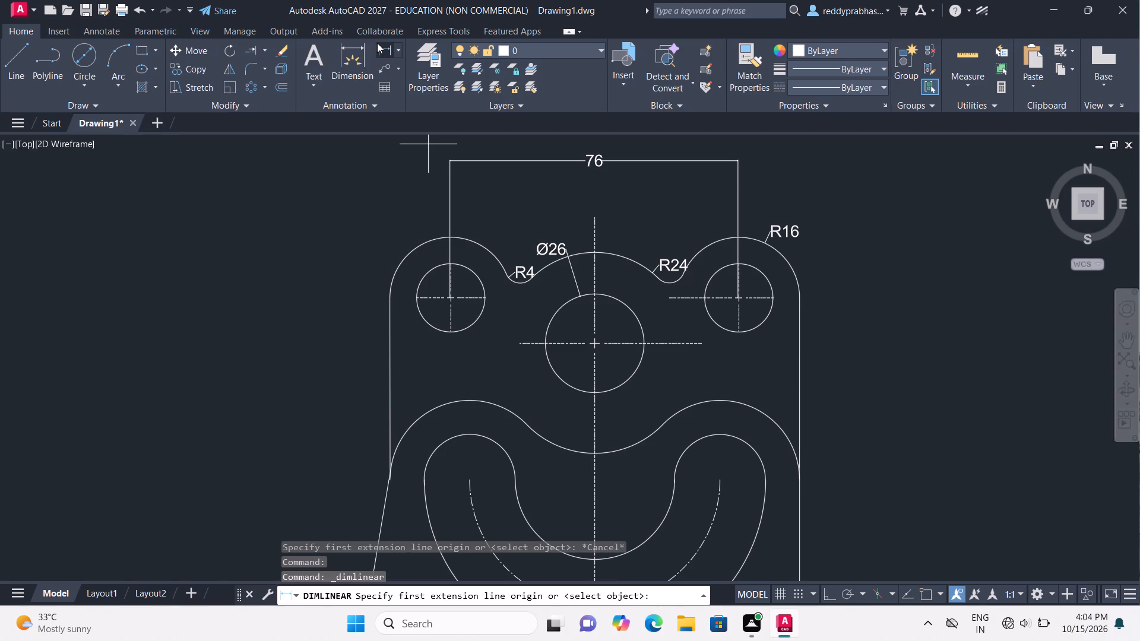
left_click(378, 44)
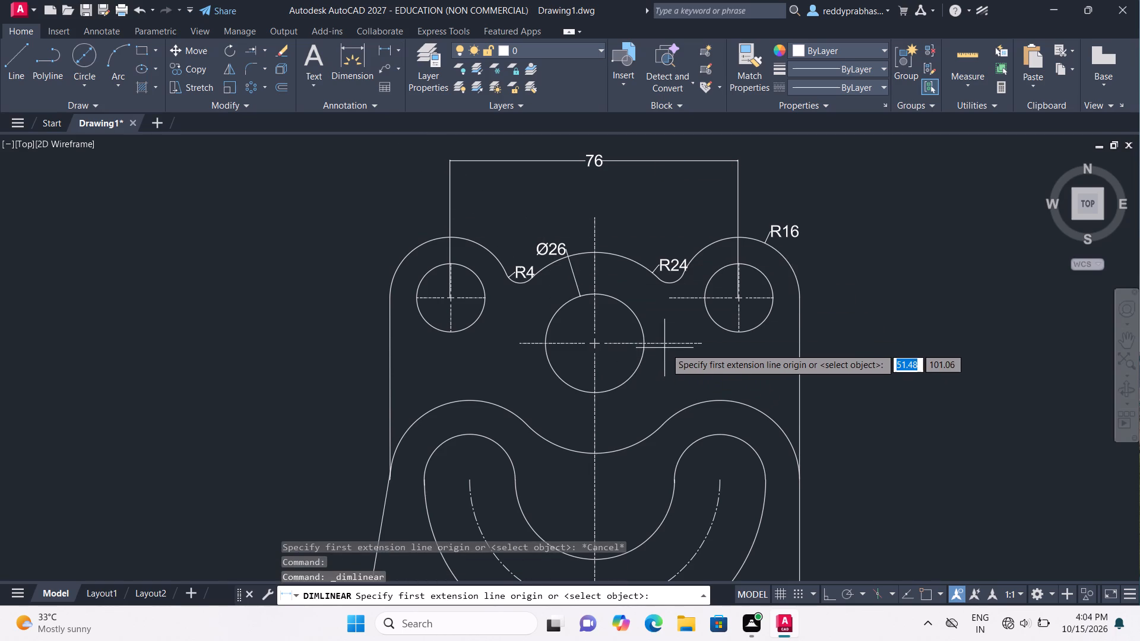
left_click(669, 343)
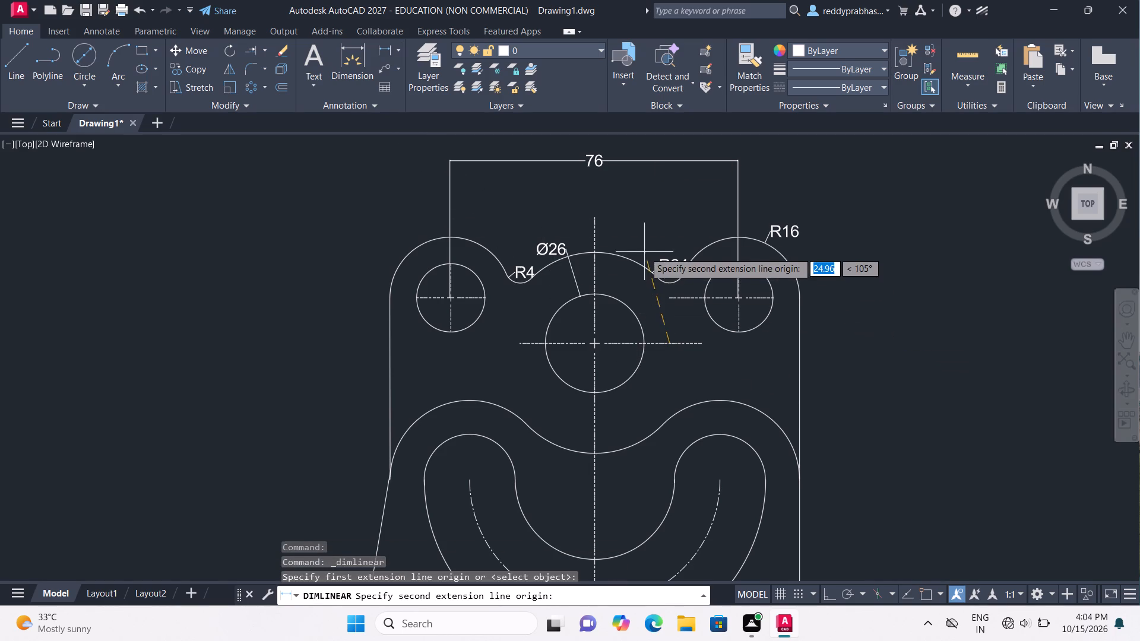
left_click(677, 298)
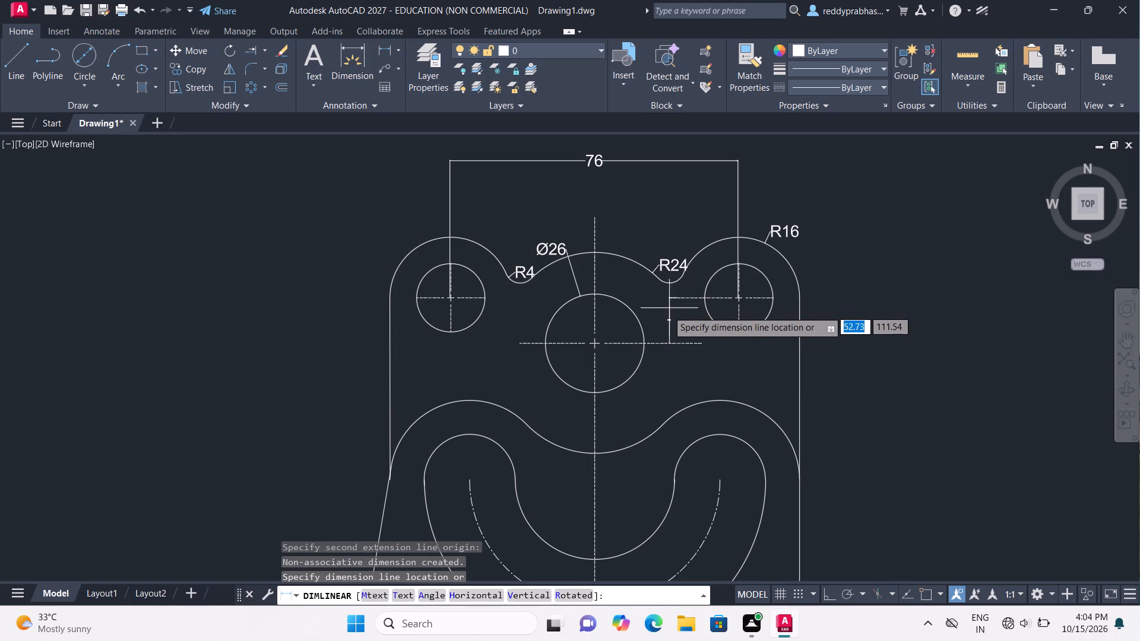
left_click(663, 315)
Replace the vertical hole-offset dimension's text with 12 at text height 3.00 and finish text editing.
scroll(663, 315, "up", 3)
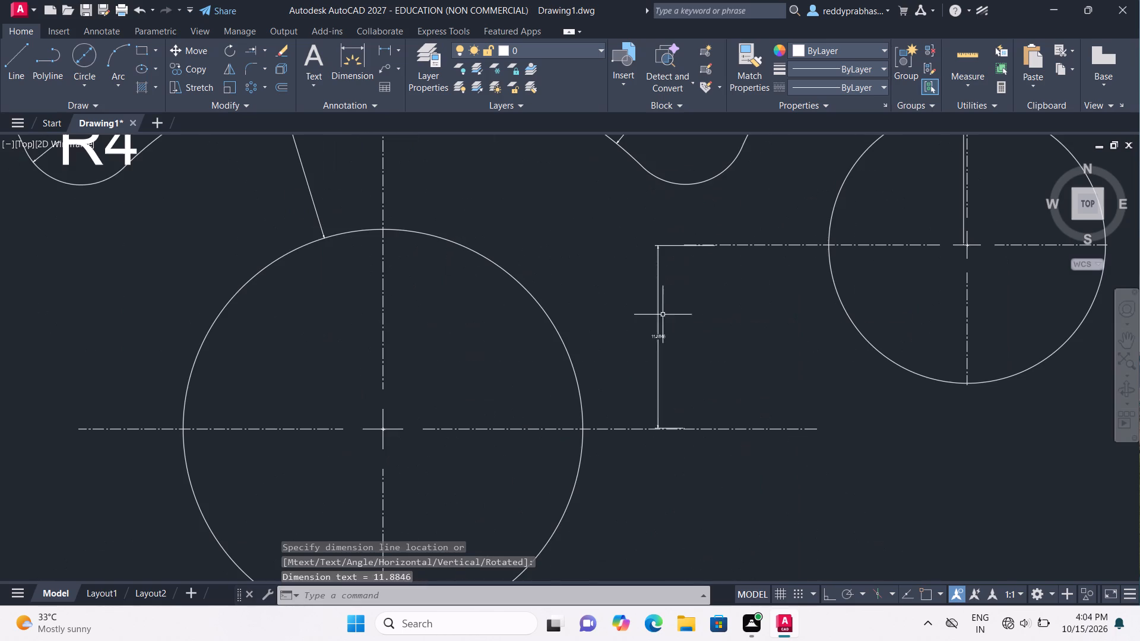
double_click(666, 335)
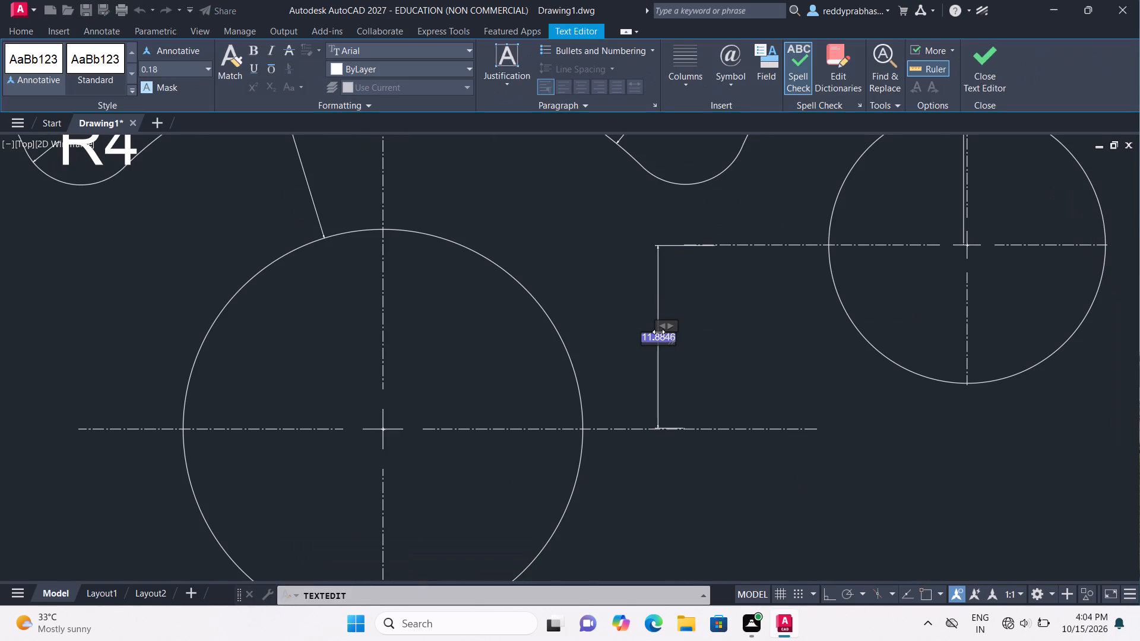
key("Right")
key("BackSpace")
left_click(208, 66)
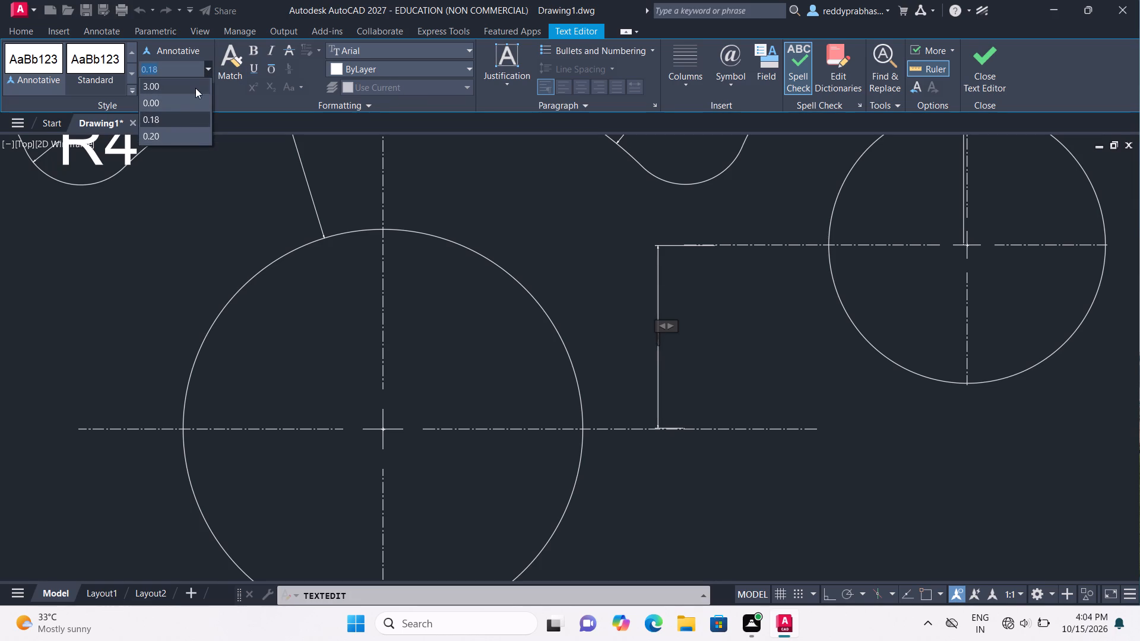
left_click(195, 85)
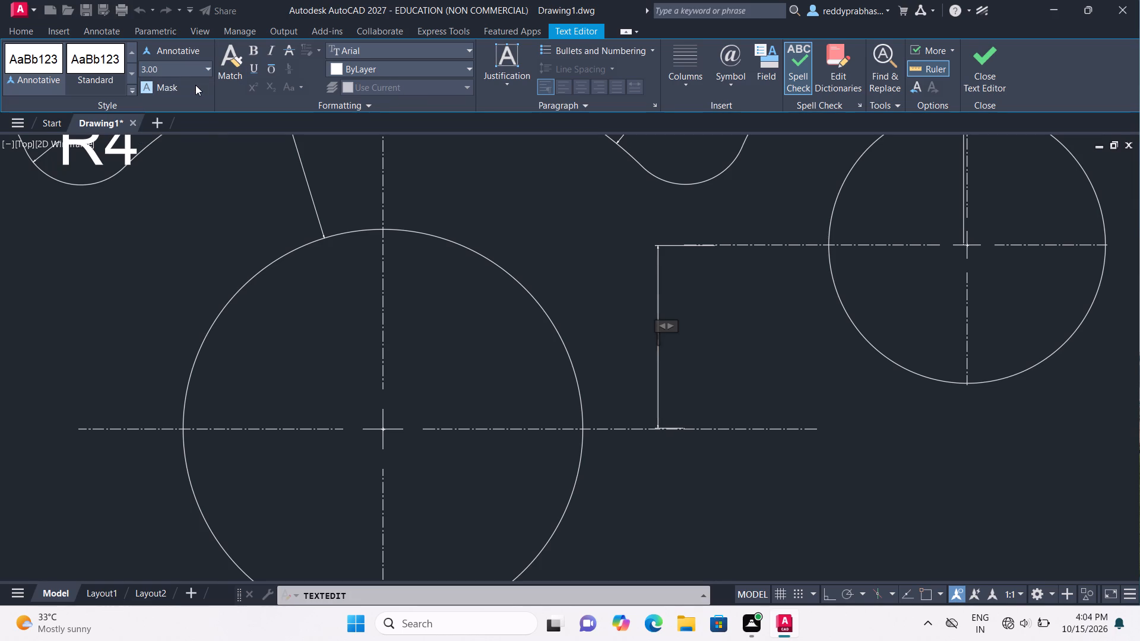
type("12")
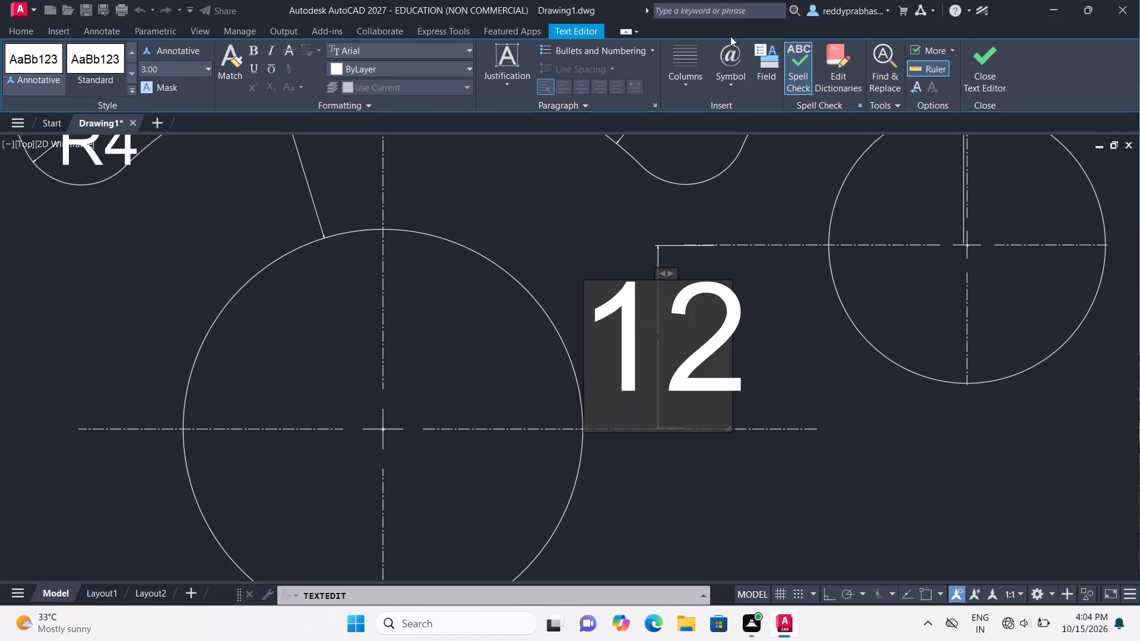
left_click(970, 49)
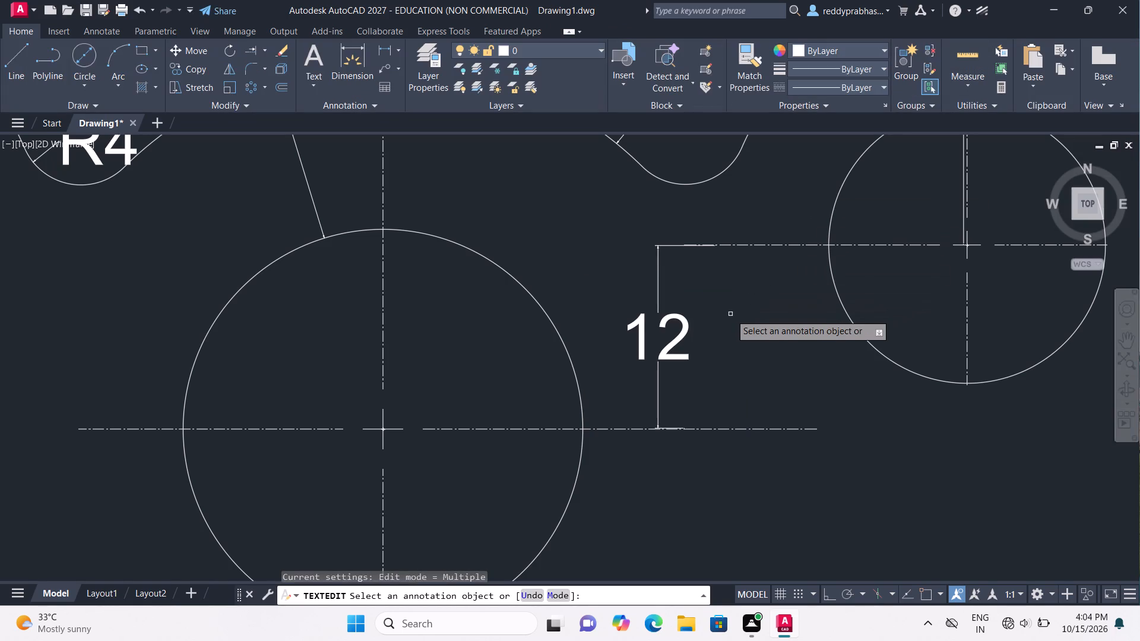
Add a diameter dimension to the plate's upper-left hole, placing its text outside the upper-left corner arc.
scroll(730, 314, "down", 1)
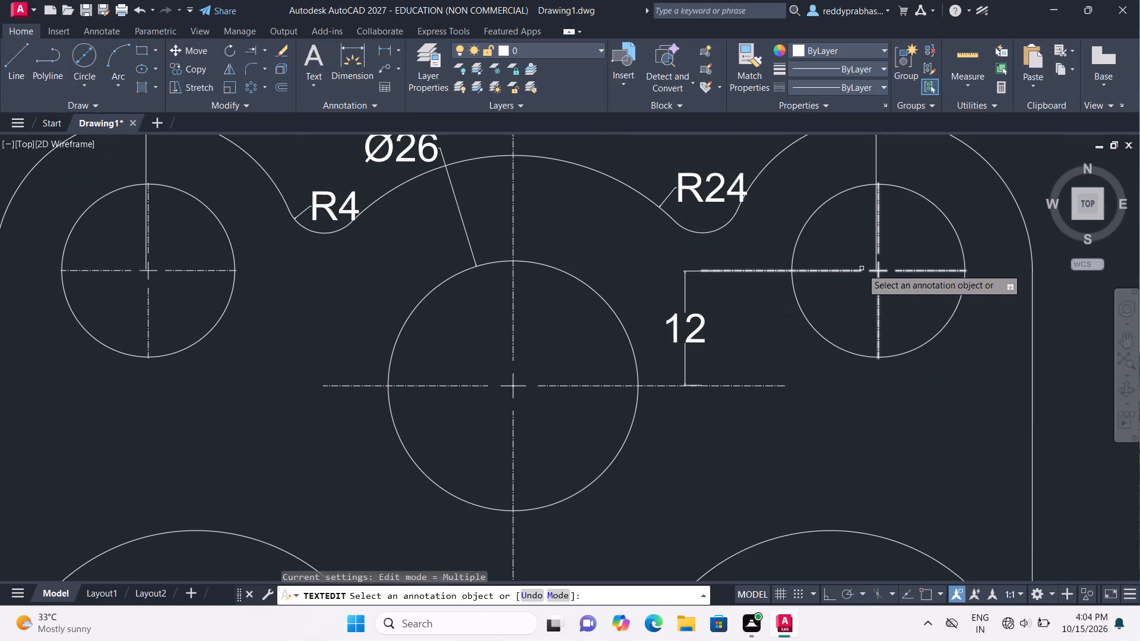
scroll(862, 268, "down", 2)
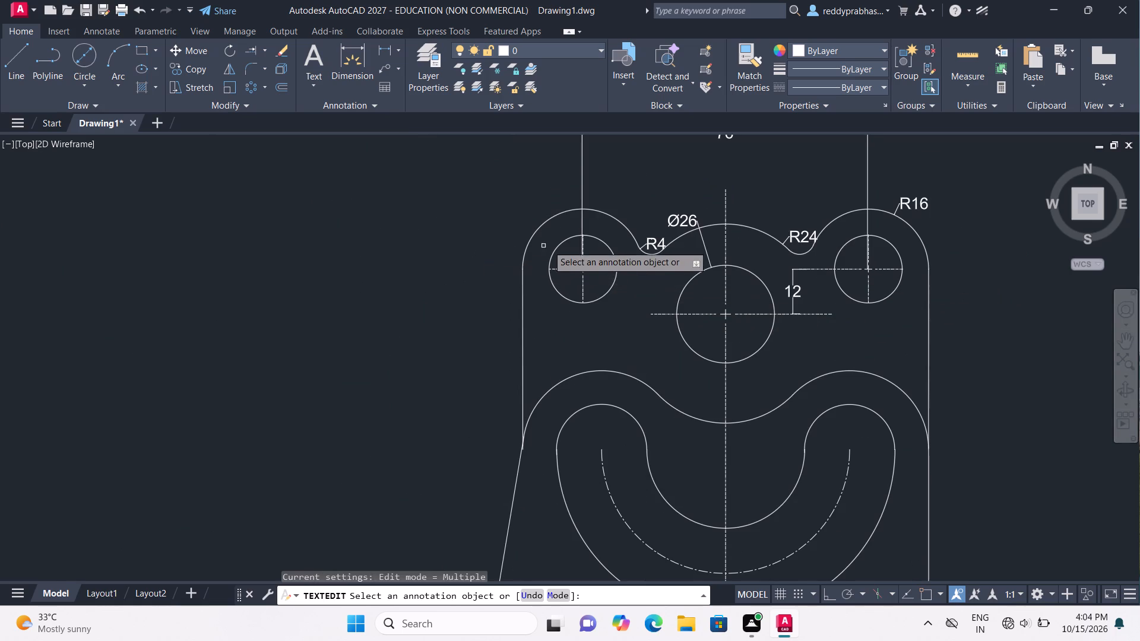
left_click(395, 49)
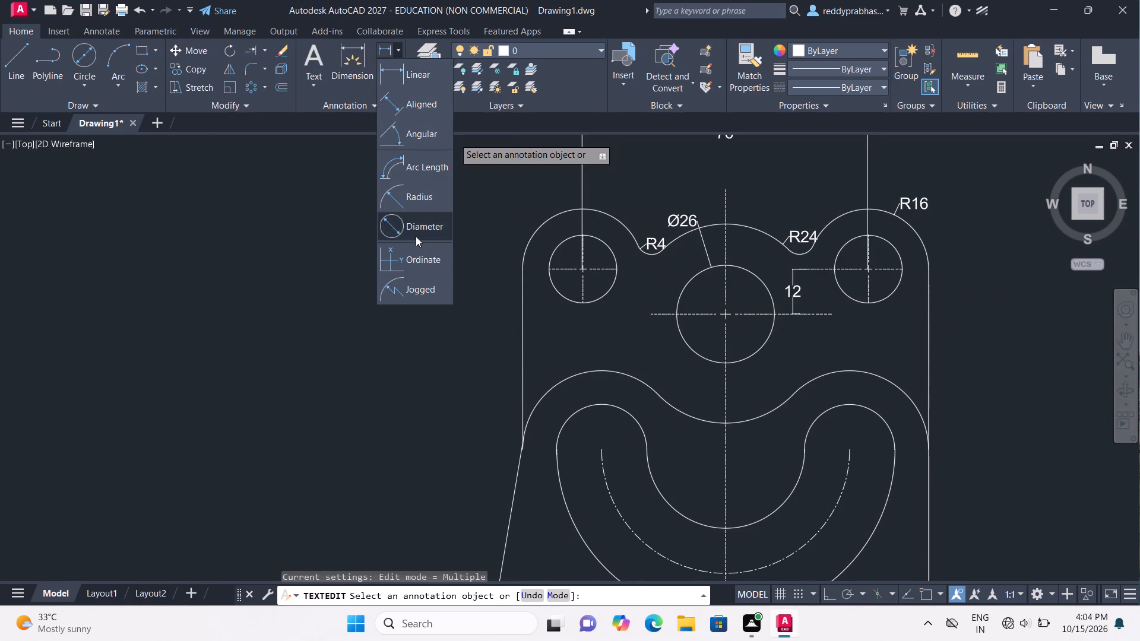
left_click(416, 236)
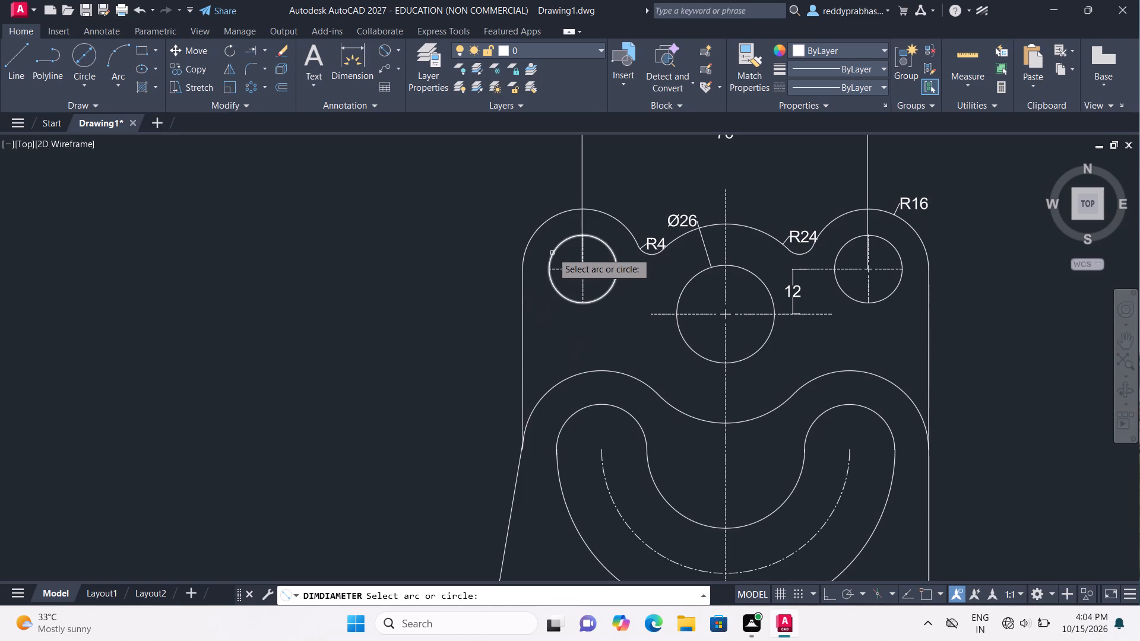
left_click(557, 250)
left_click(511, 224)
Replace the upper-left hole's diameter dimension text with 2-Ø18, using the diameter symbol at text height 3.00, and finish text editing.
scroll(511, 224, "up", 4)
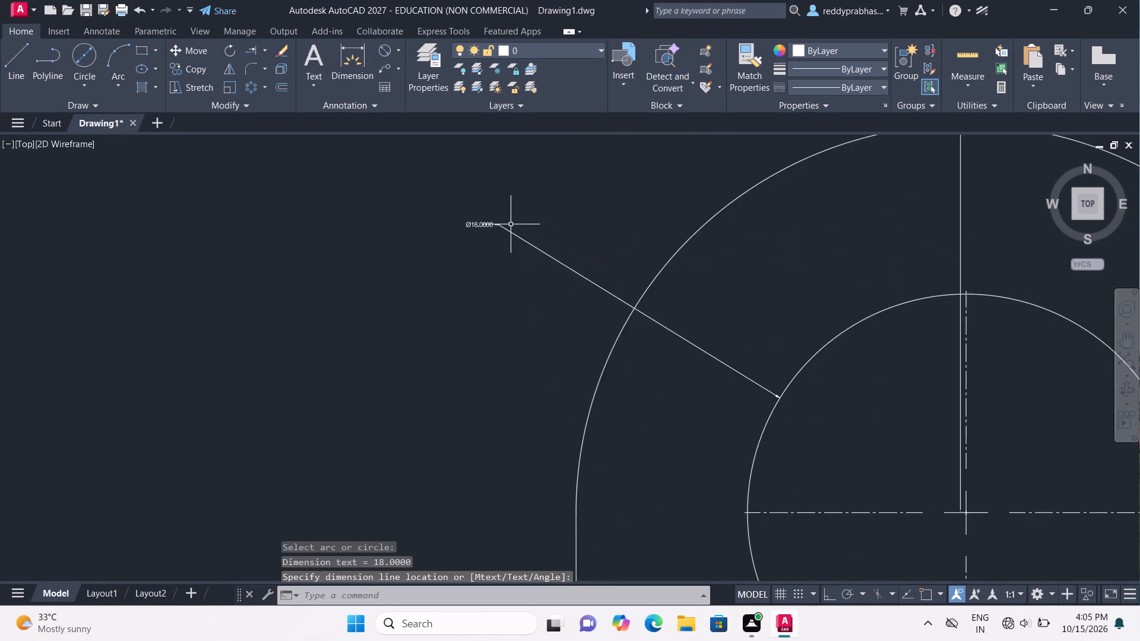
scroll(511, 224, "up", 2)
double_click(443, 223)
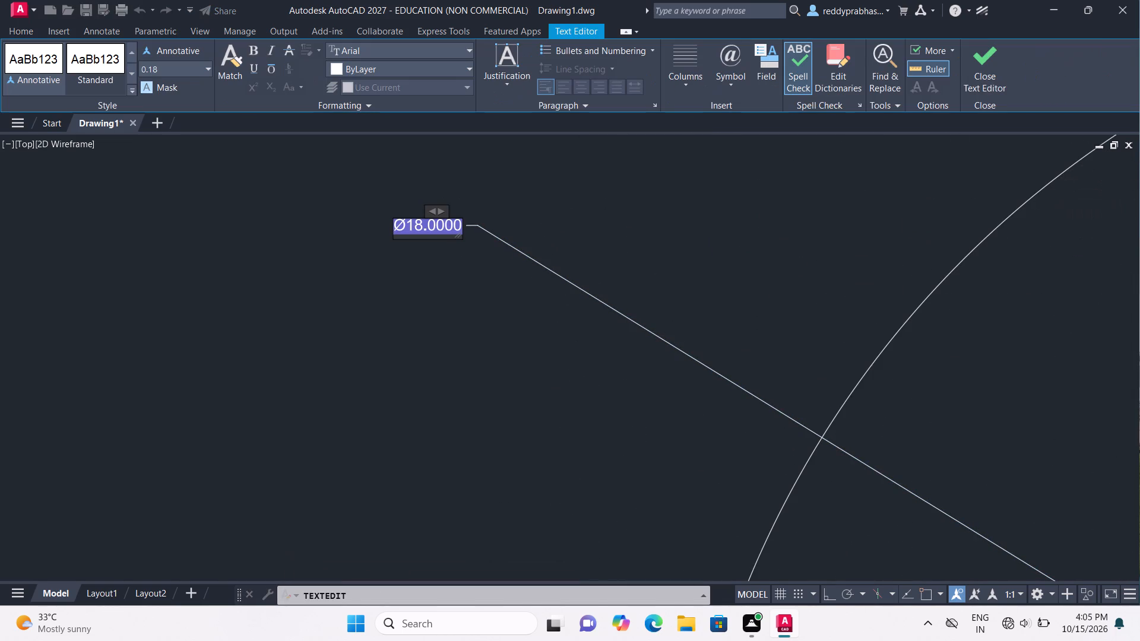
key("Right")
key("BackSpace")
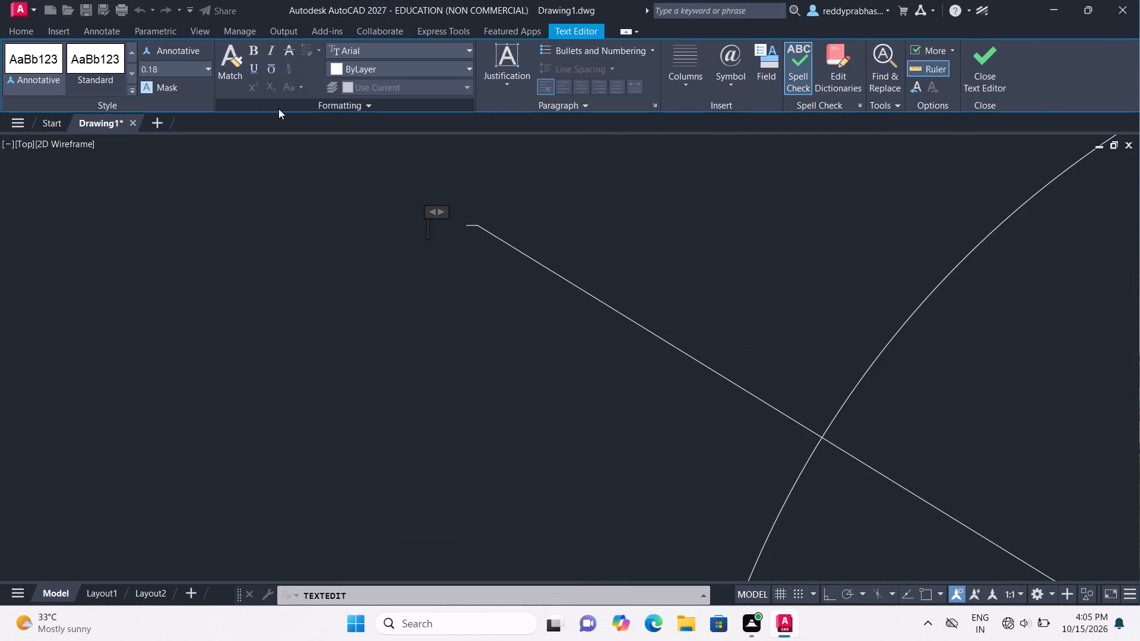
left_click(211, 66)
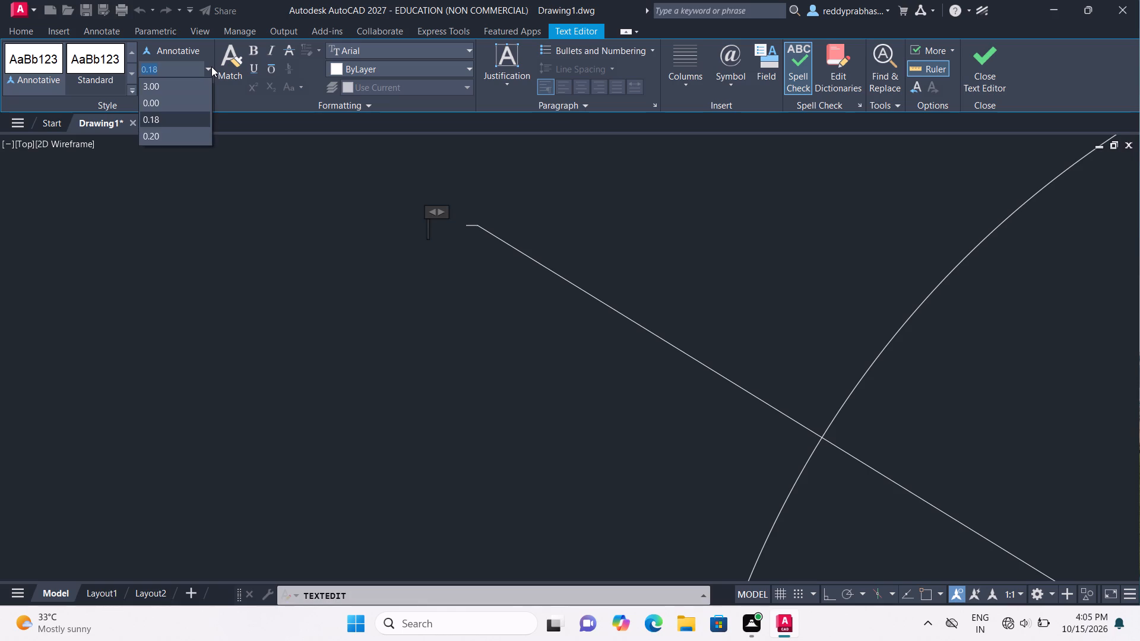
left_click(190, 84)
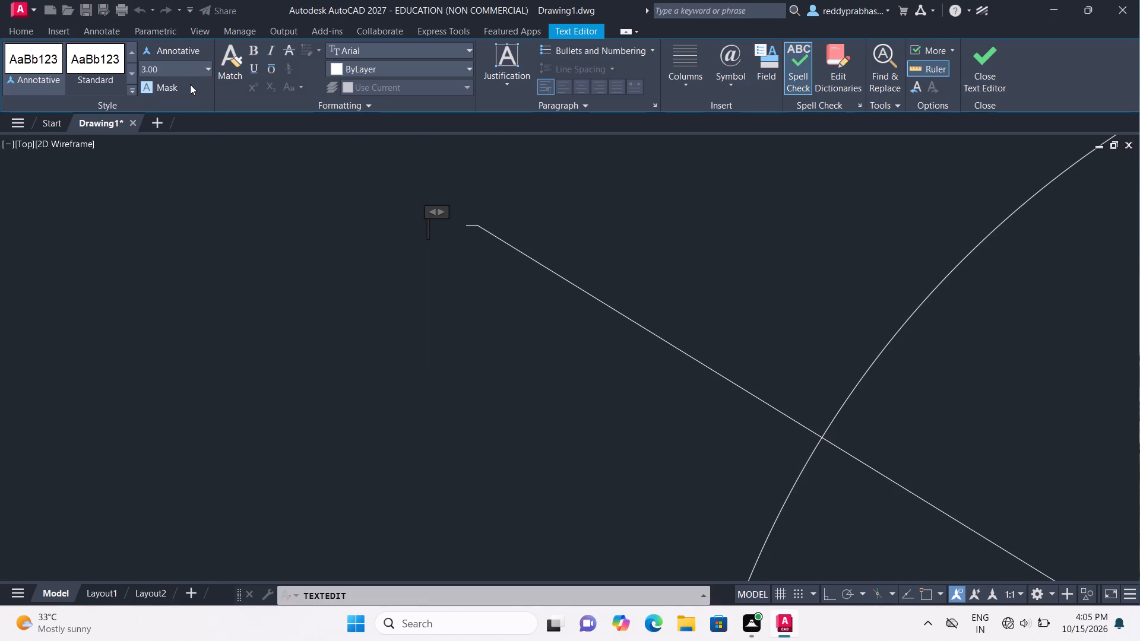
key("2")
key("minus")
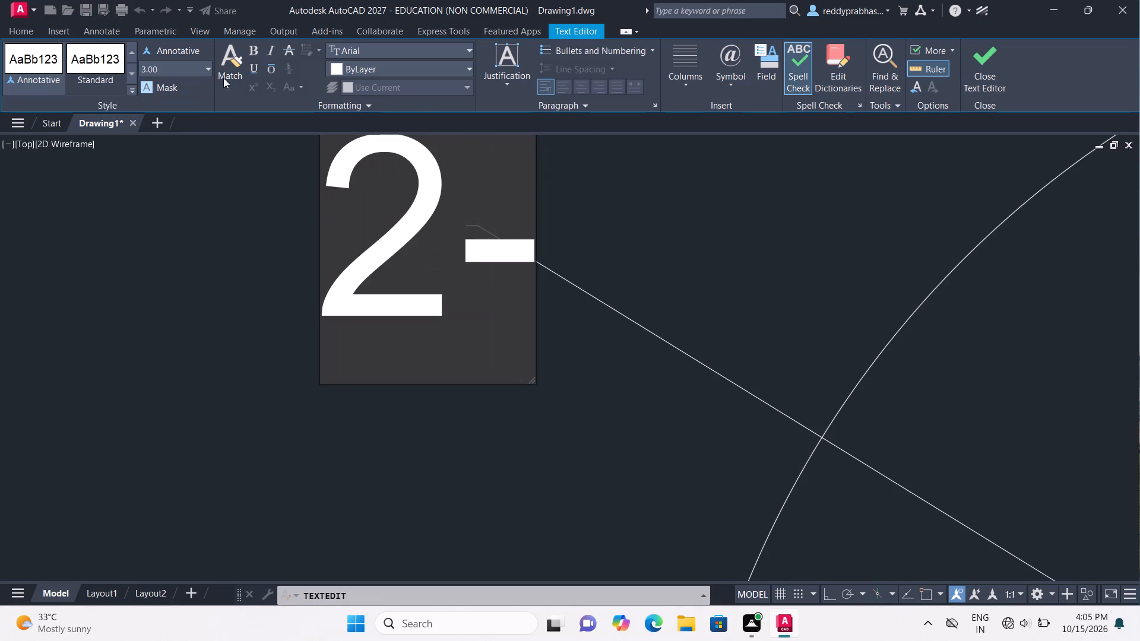
left_click(728, 78)
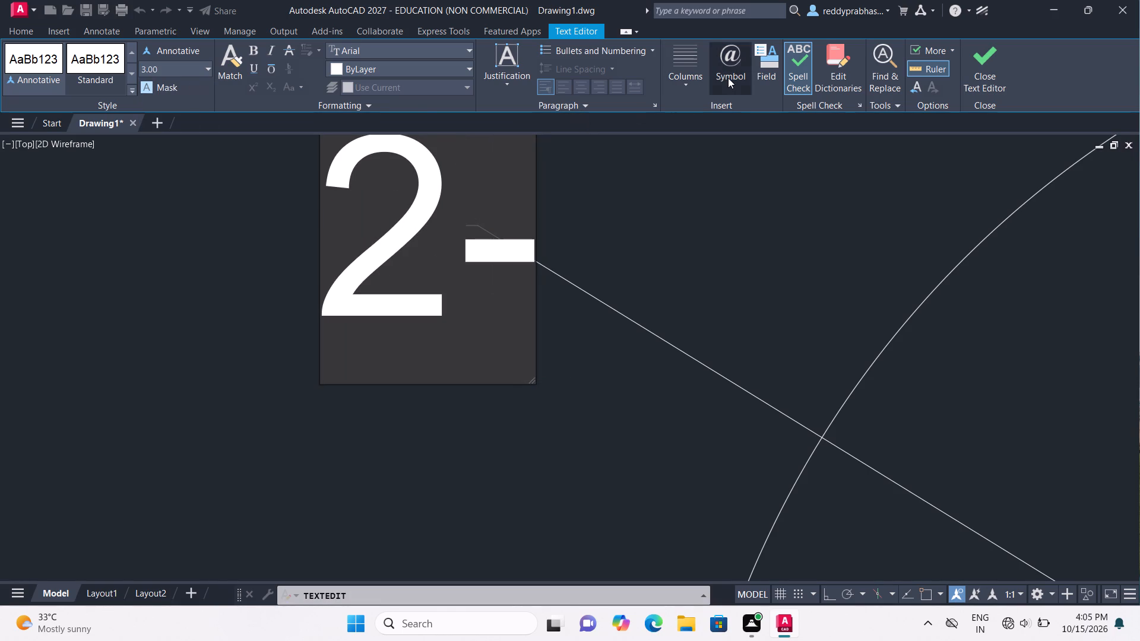
left_click(734, 137)
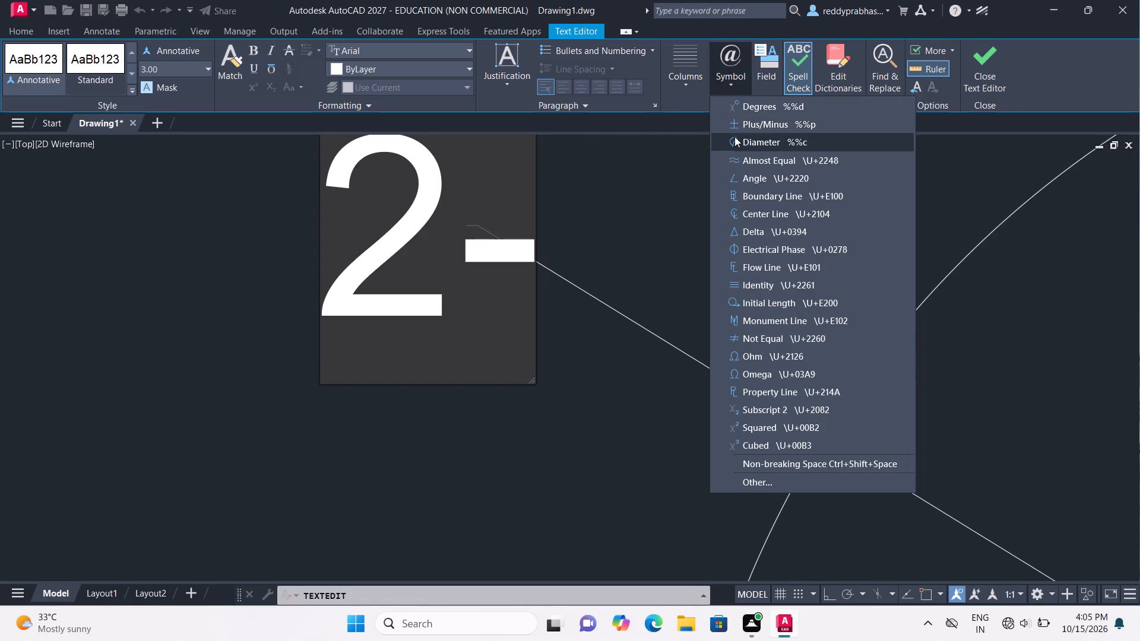
key("1")
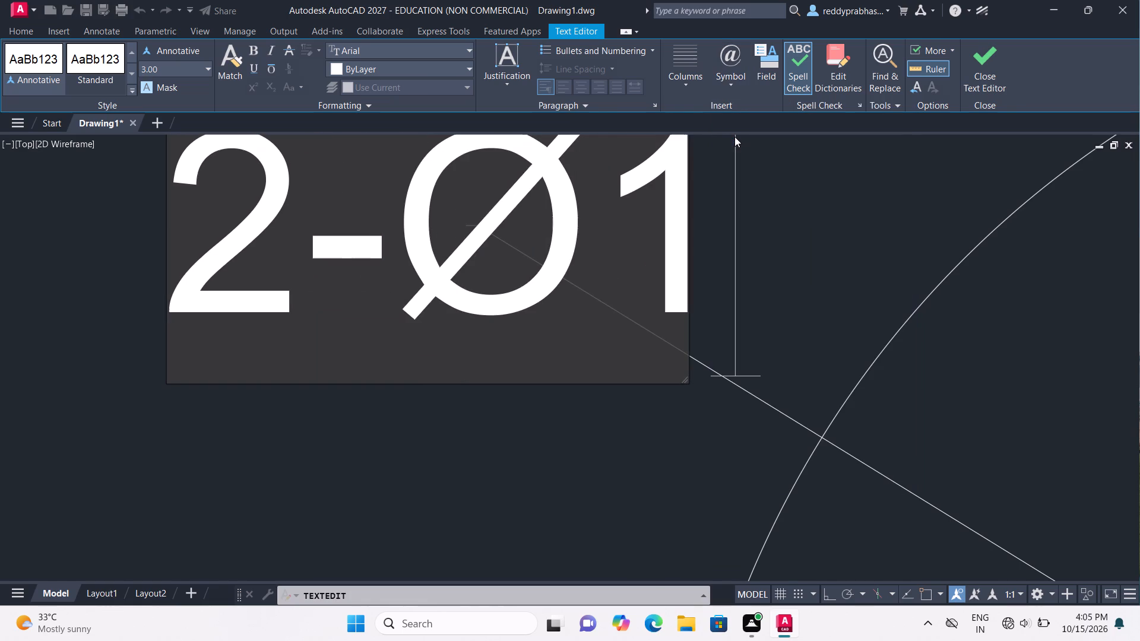
key("8")
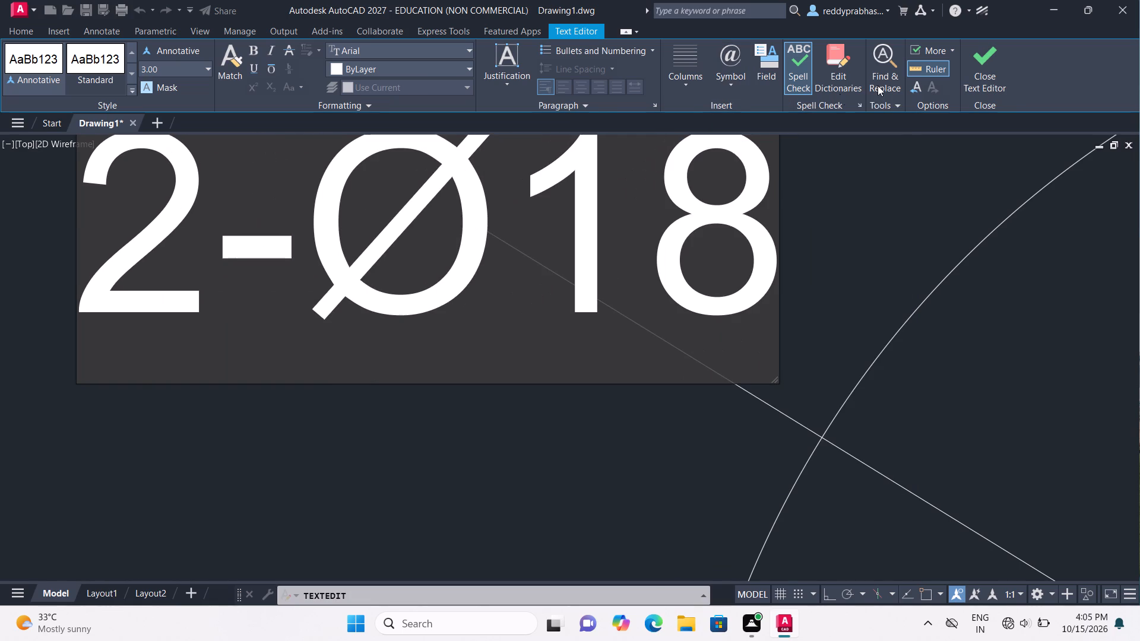
left_click(995, 59)
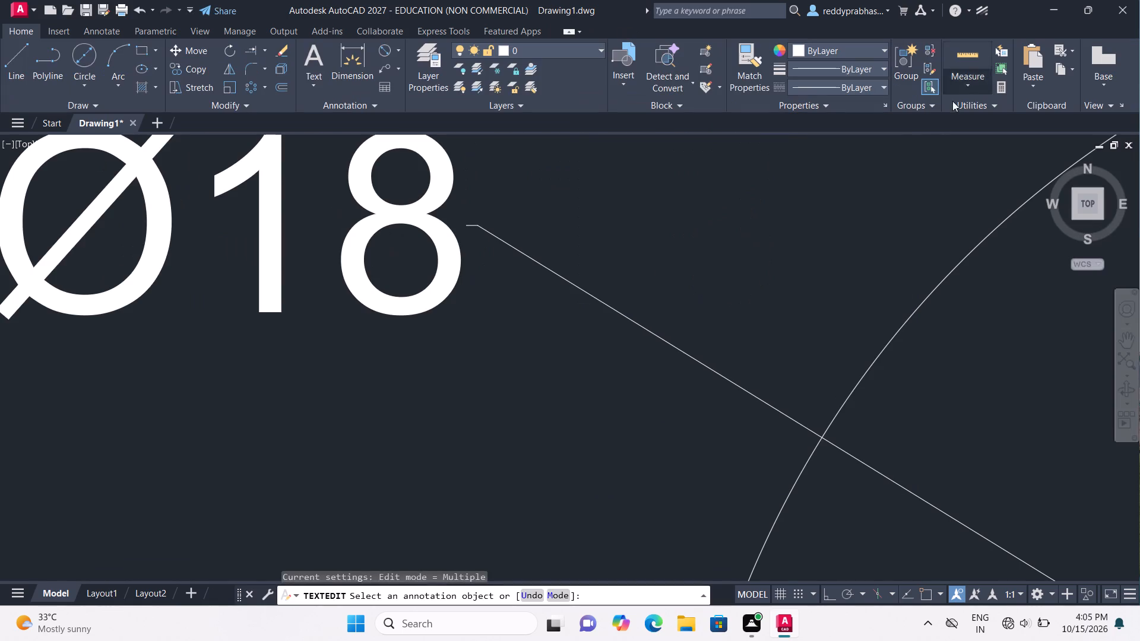
Add a radius dimension to the rounded left end of the curved slot, placing its text outside the plate's left edge.
scroll(824, 238, "down", 5)
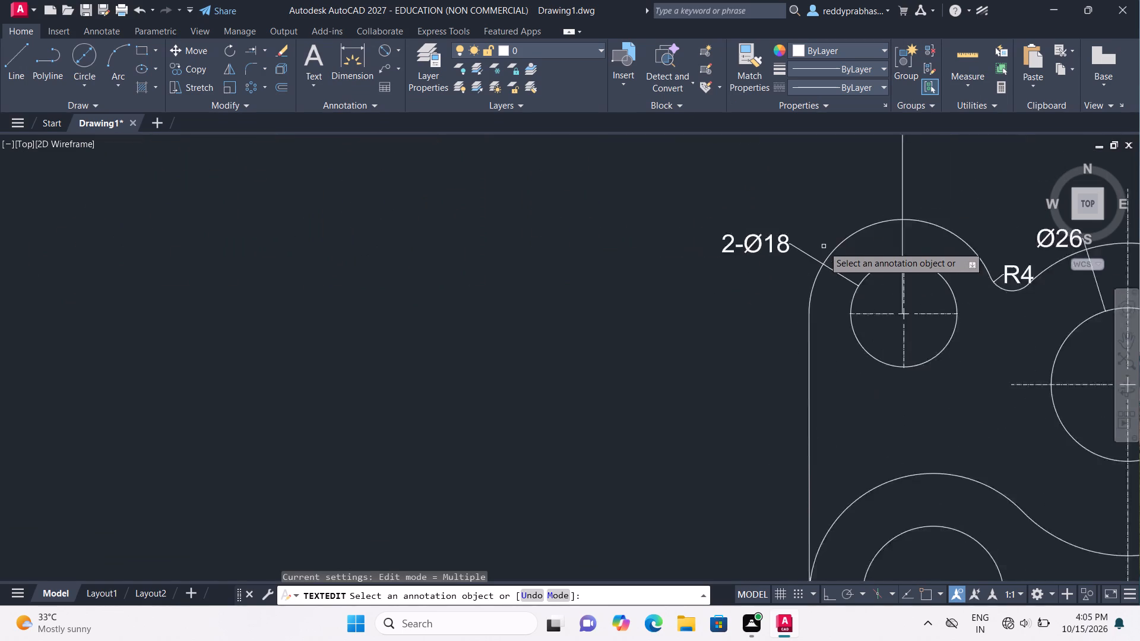
scroll(824, 246, "down", 1)
scroll(901, 284, "down", 1)
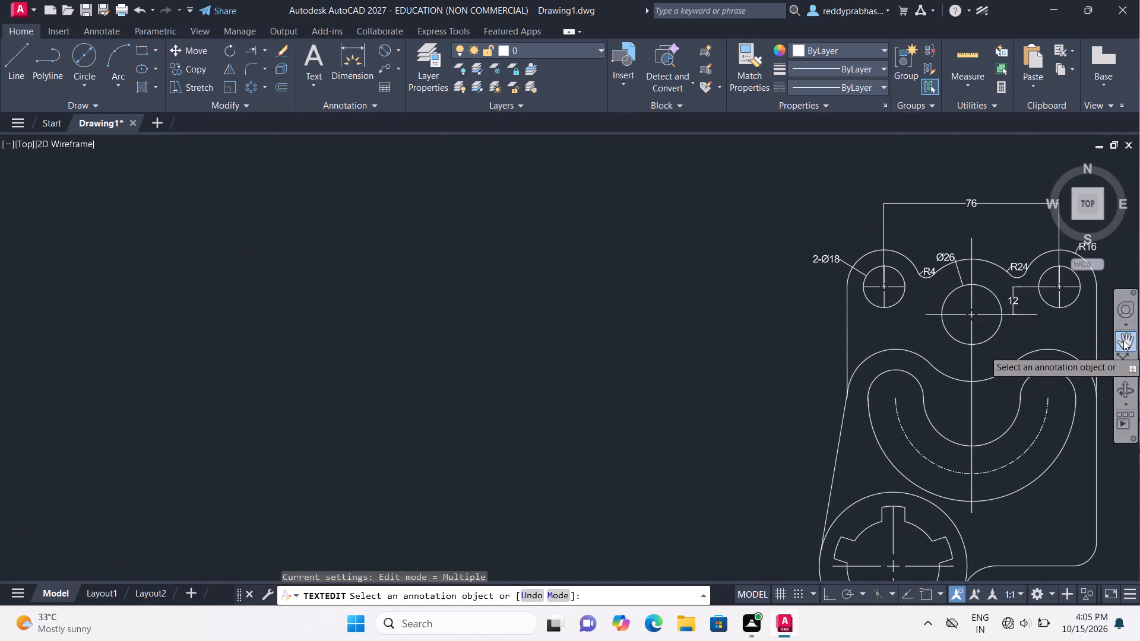
left_click(1123, 340)
left_click_drag(1047, 383, 774, 360)
left_click_drag(756, 357, 735, 354)
left_click_drag(735, 354, 708, 338)
left_click(708, 338)
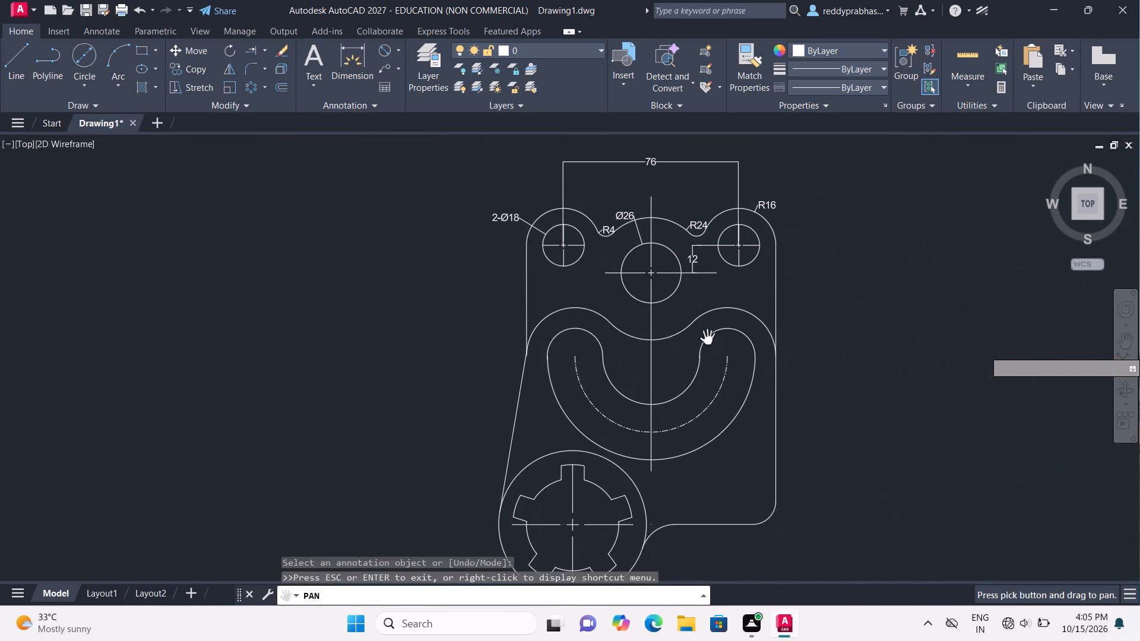
key("Escape")
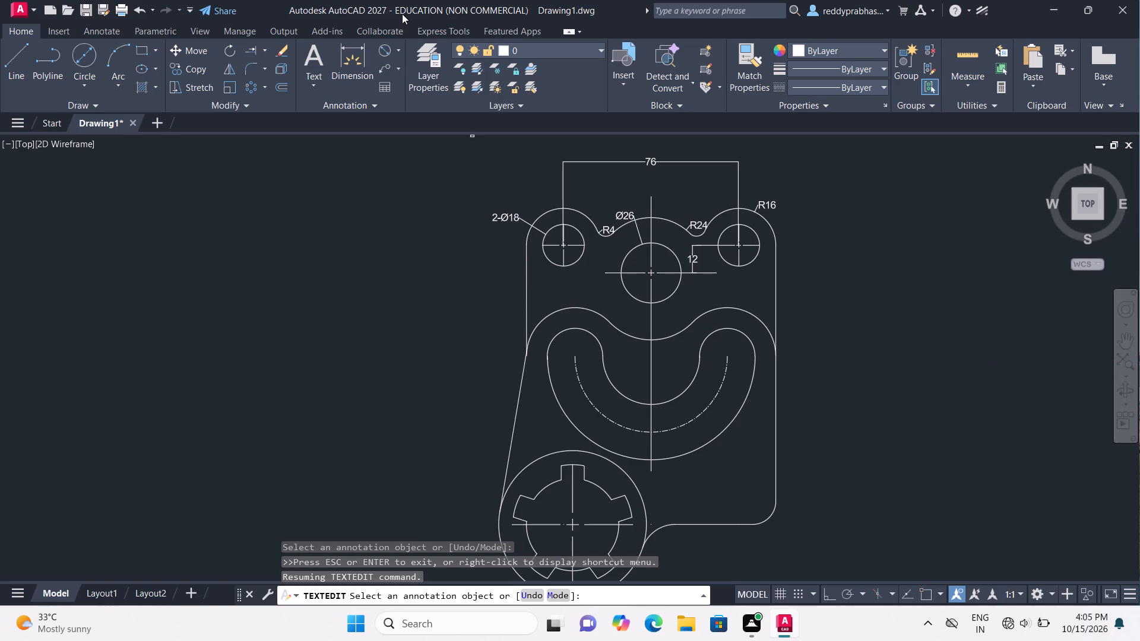
left_click(397, 43)
left_click(427, 200)
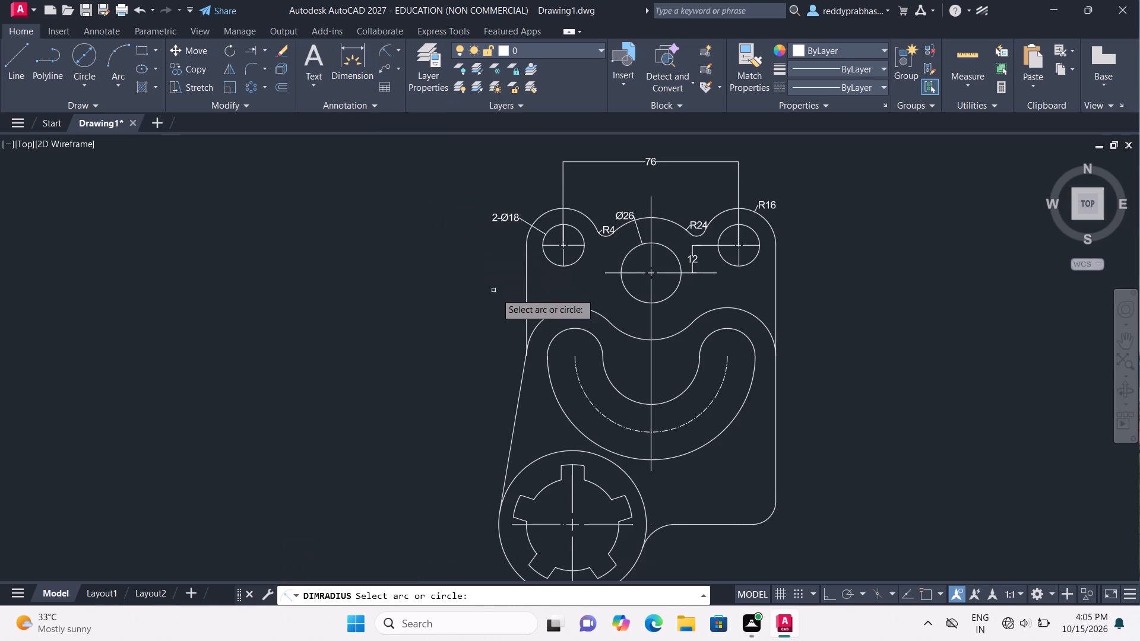
left_click(555, 337)
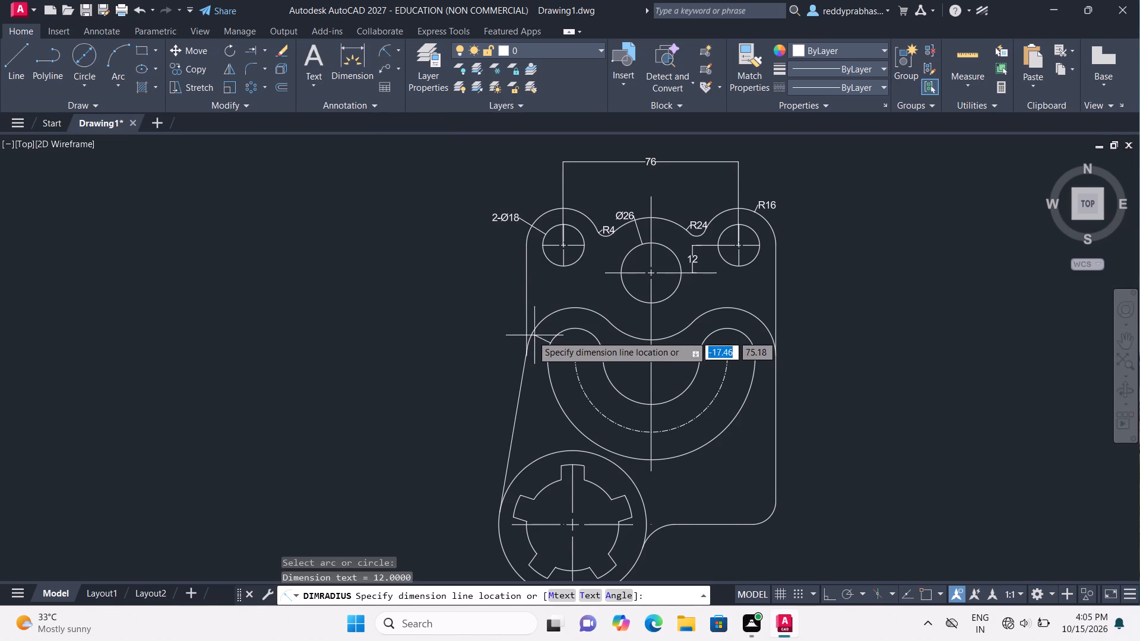
left_click(511, 335)
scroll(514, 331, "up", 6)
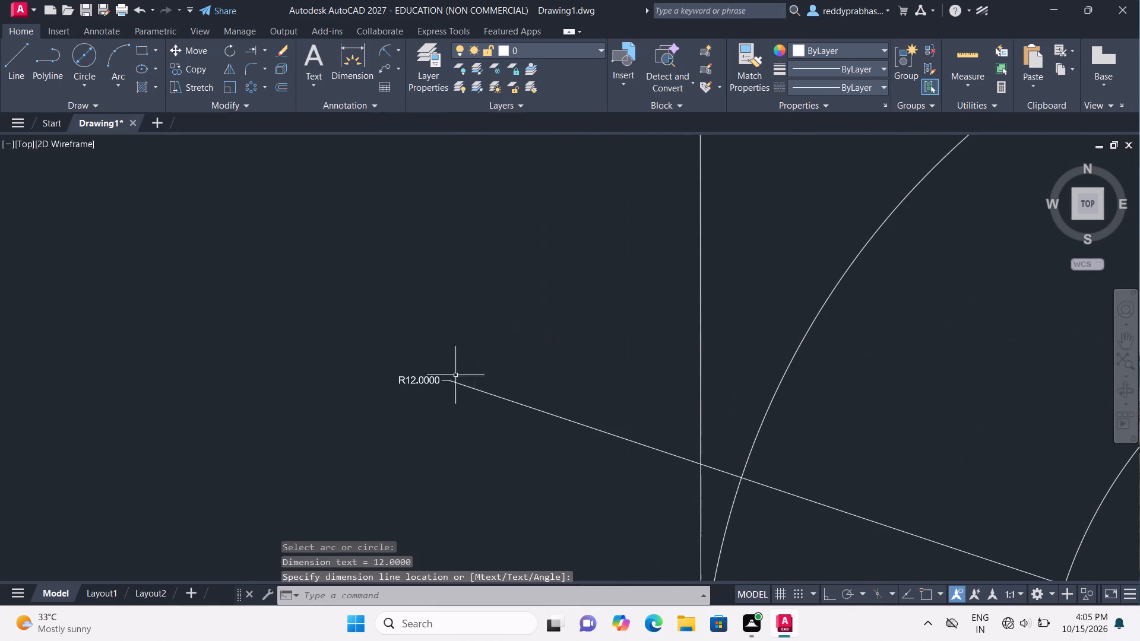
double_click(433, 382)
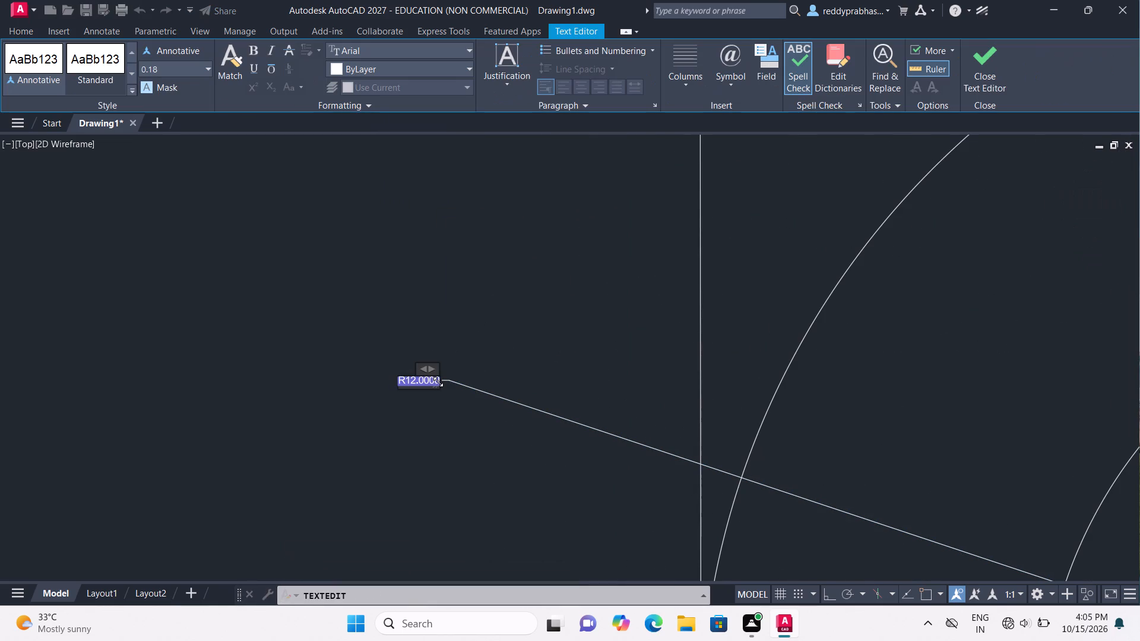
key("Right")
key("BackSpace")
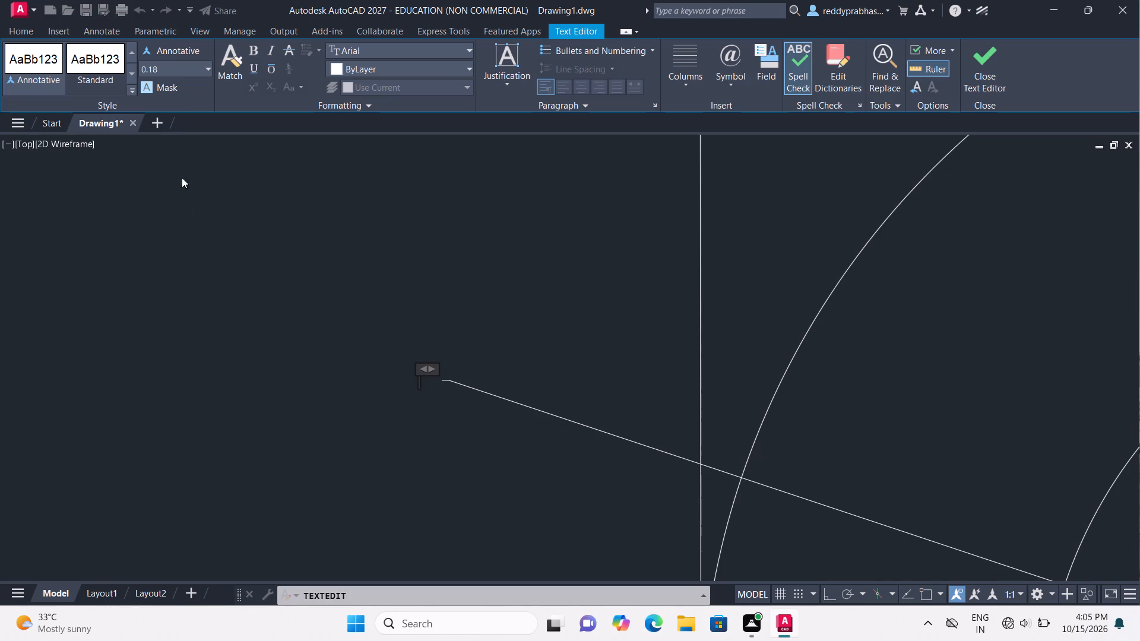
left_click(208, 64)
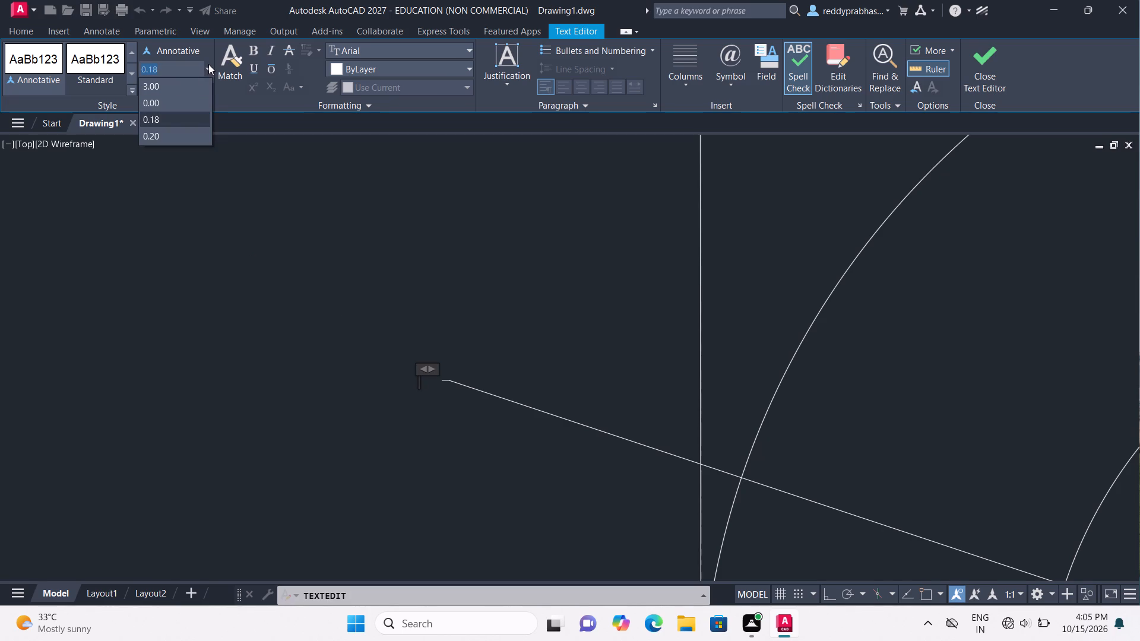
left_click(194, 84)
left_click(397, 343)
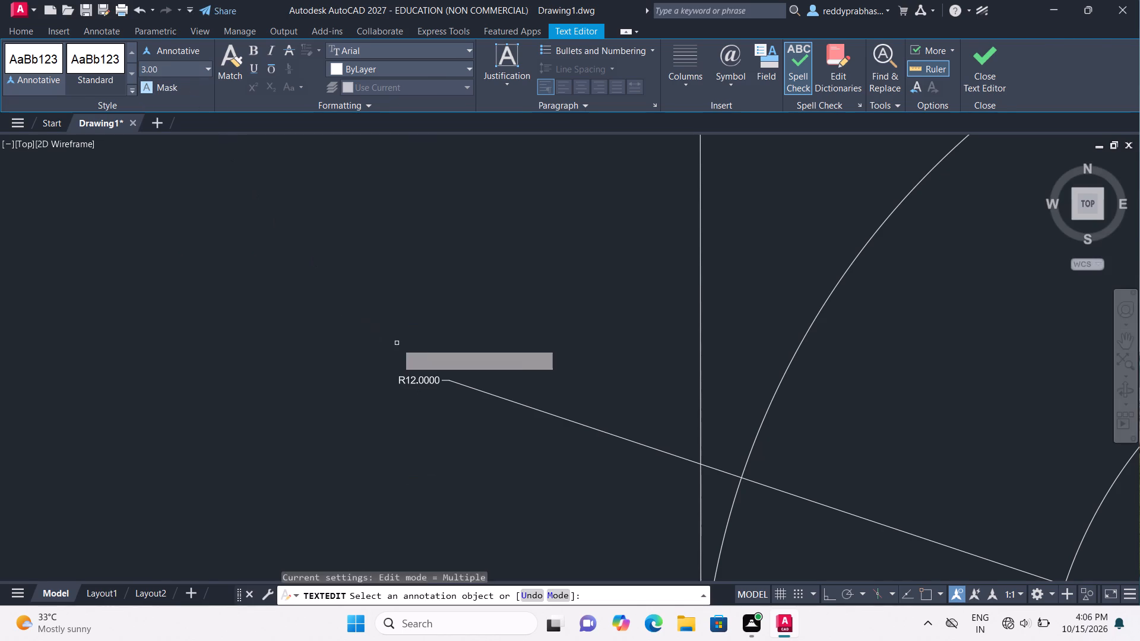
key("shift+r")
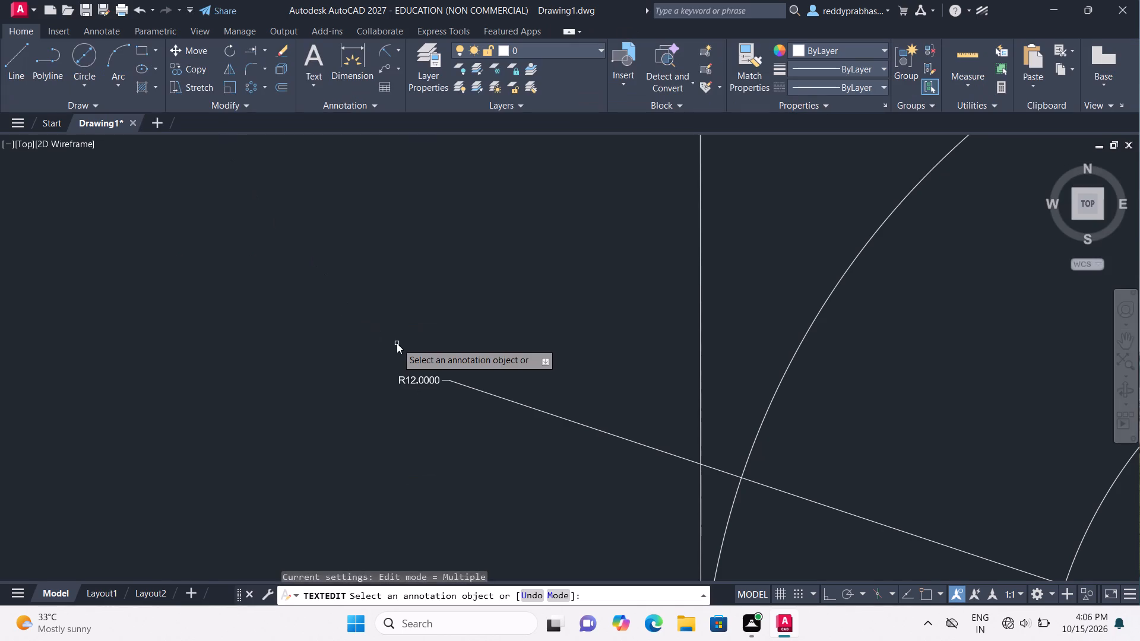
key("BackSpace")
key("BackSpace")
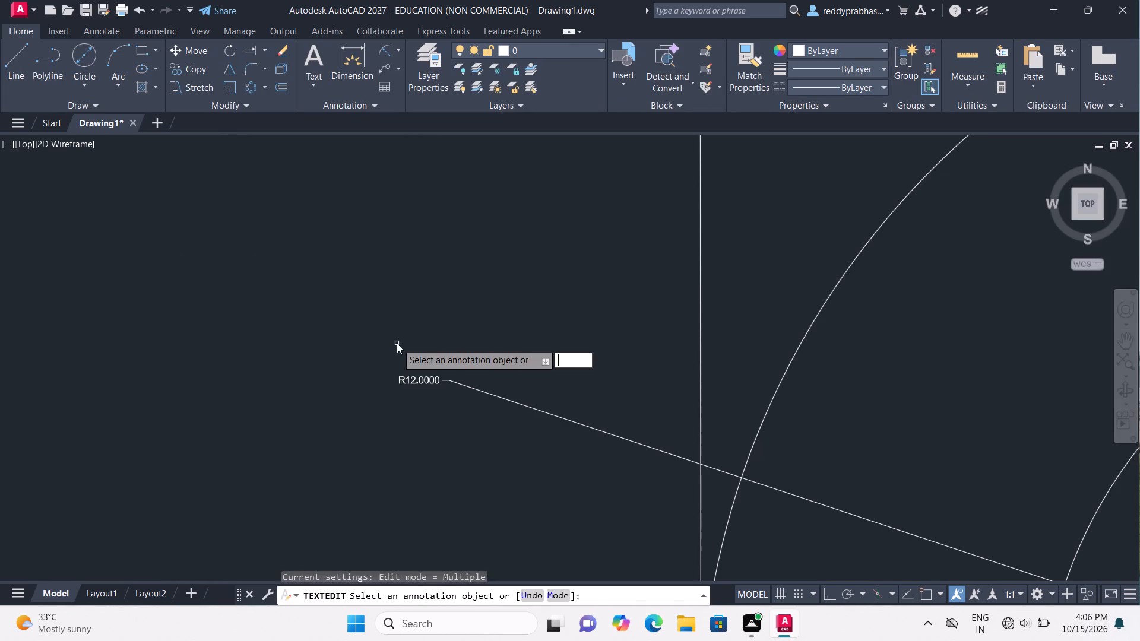
Replace the slot end's radius dimension text with R12 at text height 3.00 and finish text editing.
left_click(432, 377)
key("Right")
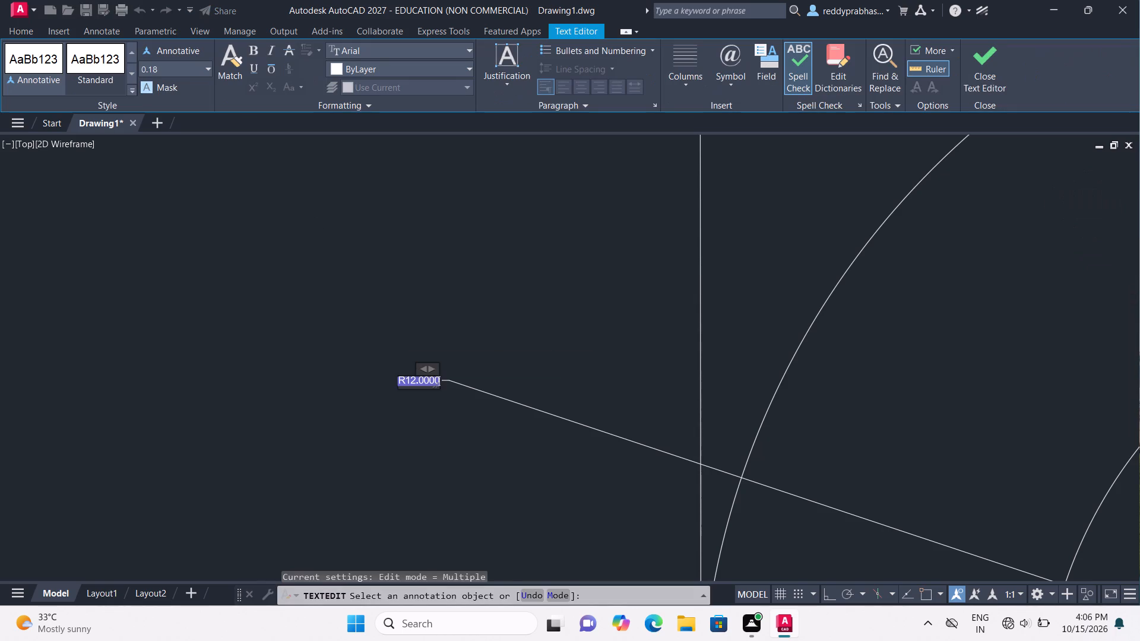
key("BackSpace")
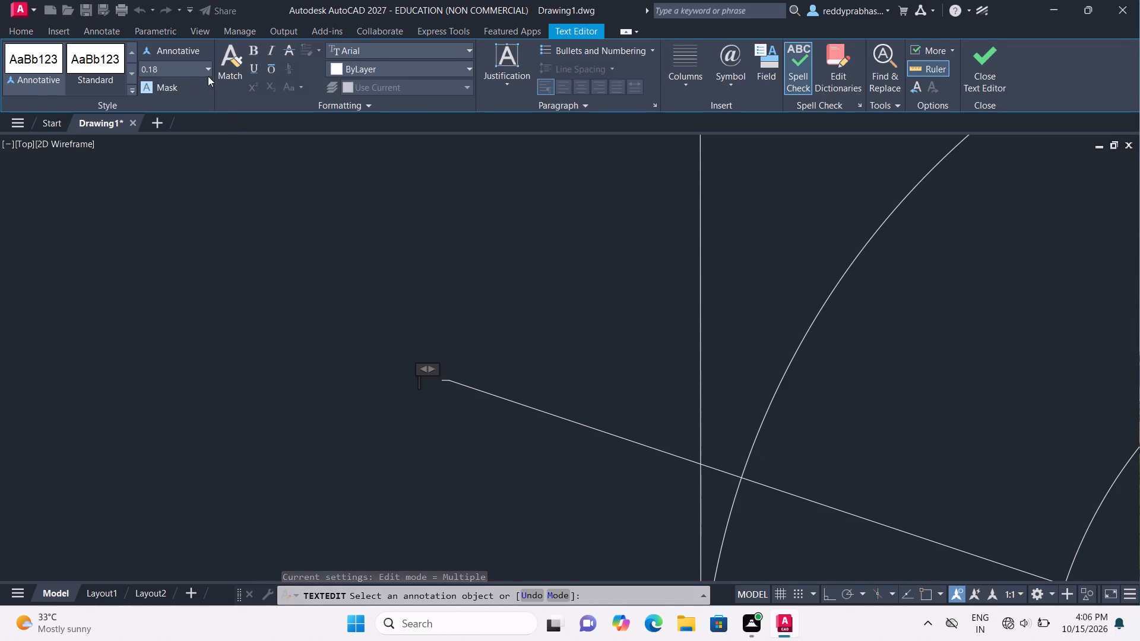
left_click(209, 69)
left_click(204, 87)
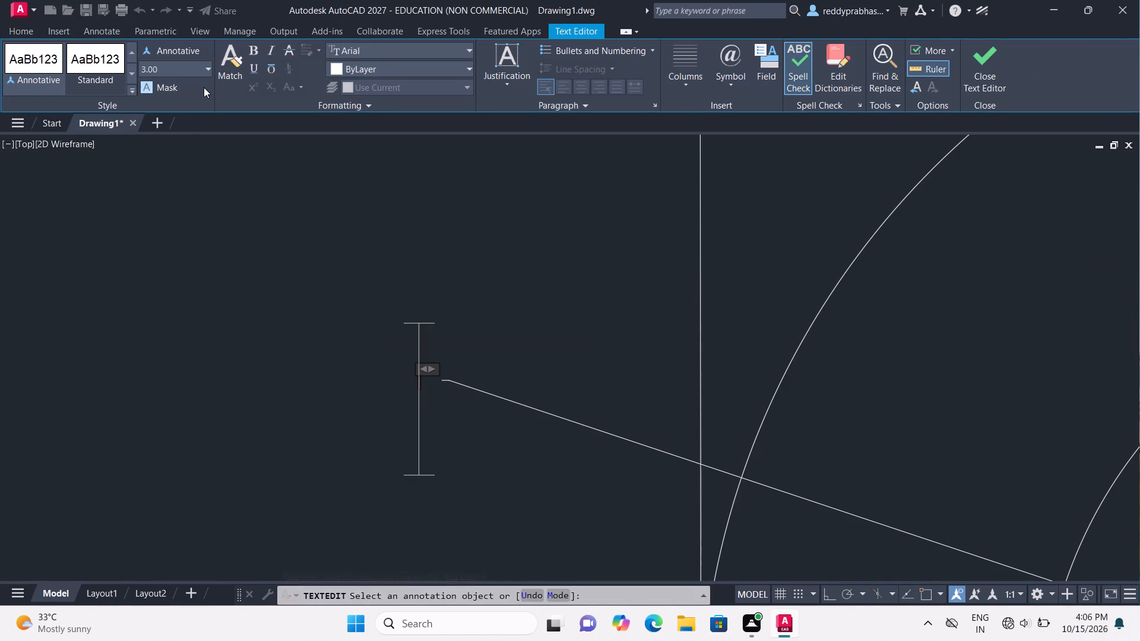
key("shift+r")
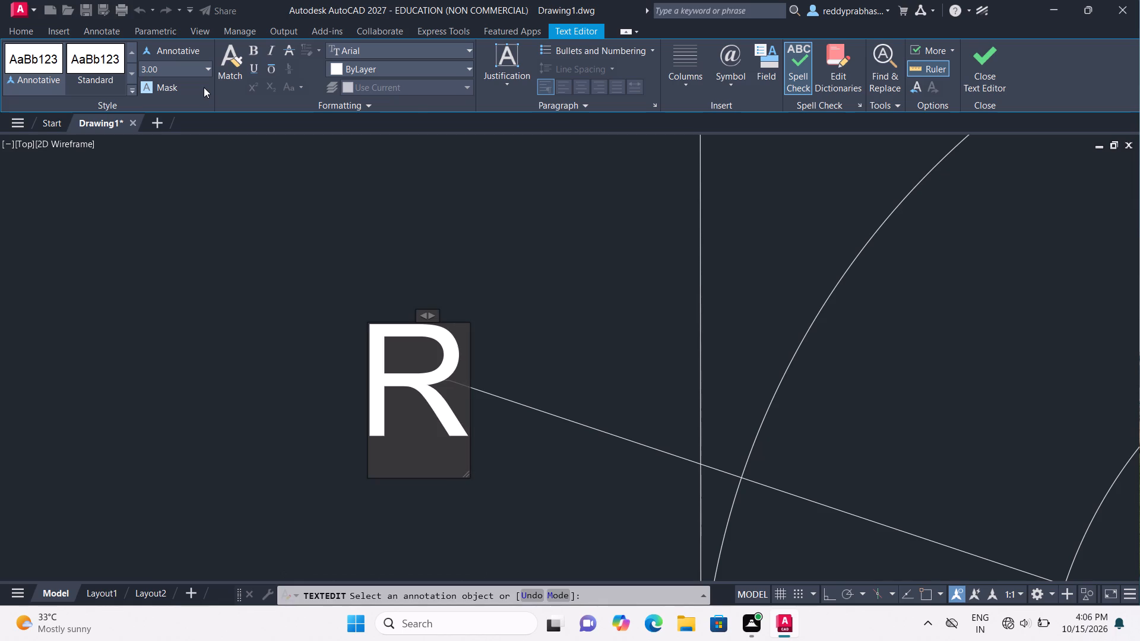
type("12")
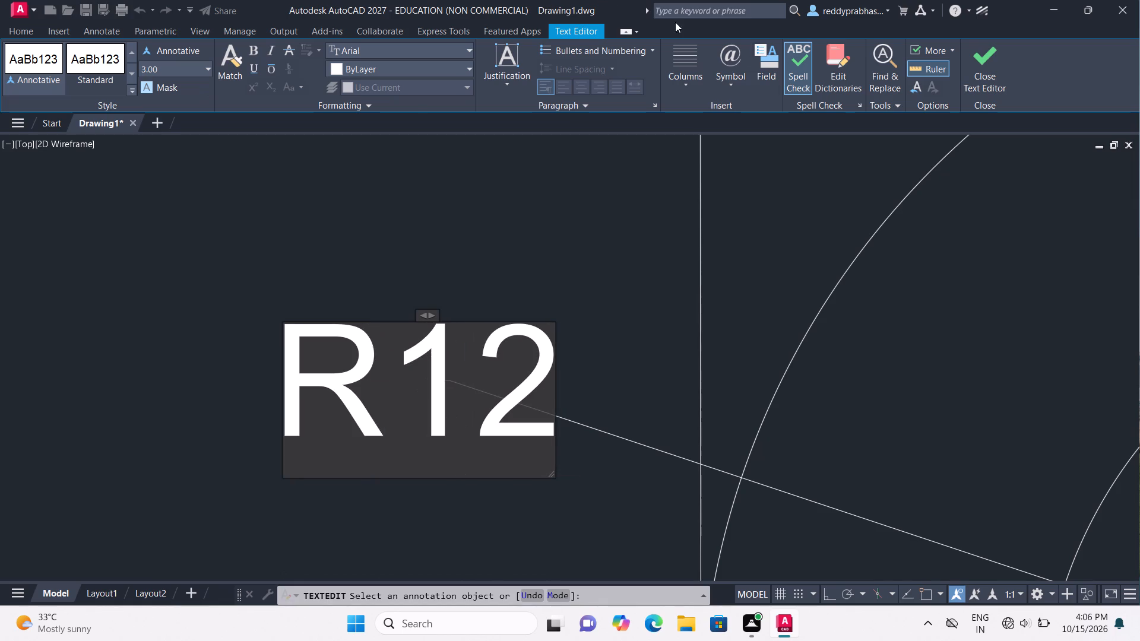
left_click(983, 65)
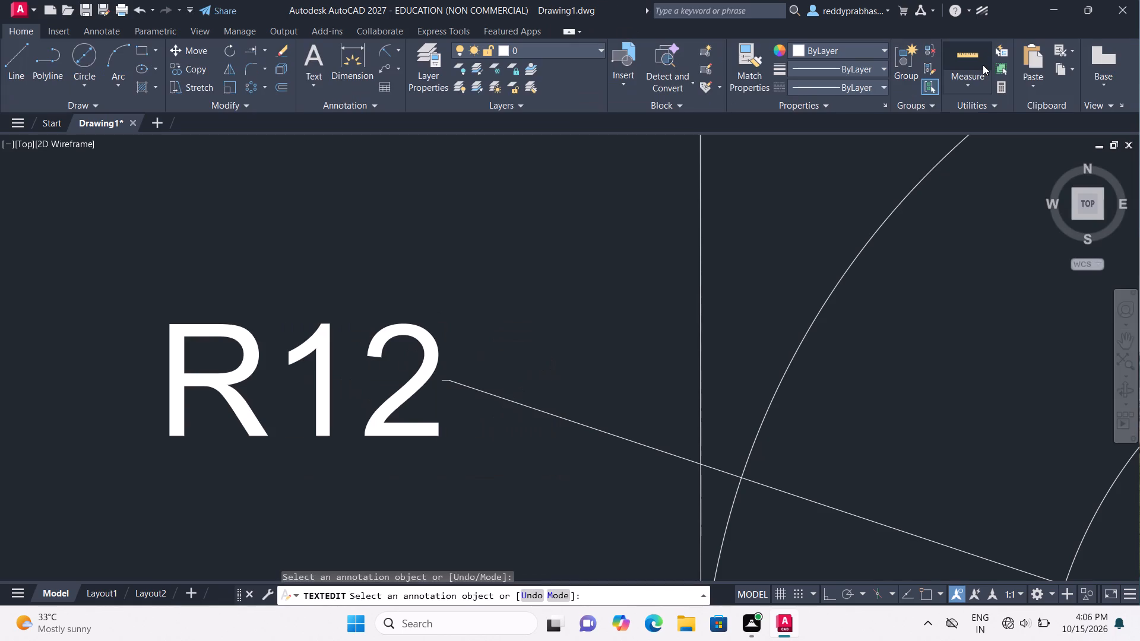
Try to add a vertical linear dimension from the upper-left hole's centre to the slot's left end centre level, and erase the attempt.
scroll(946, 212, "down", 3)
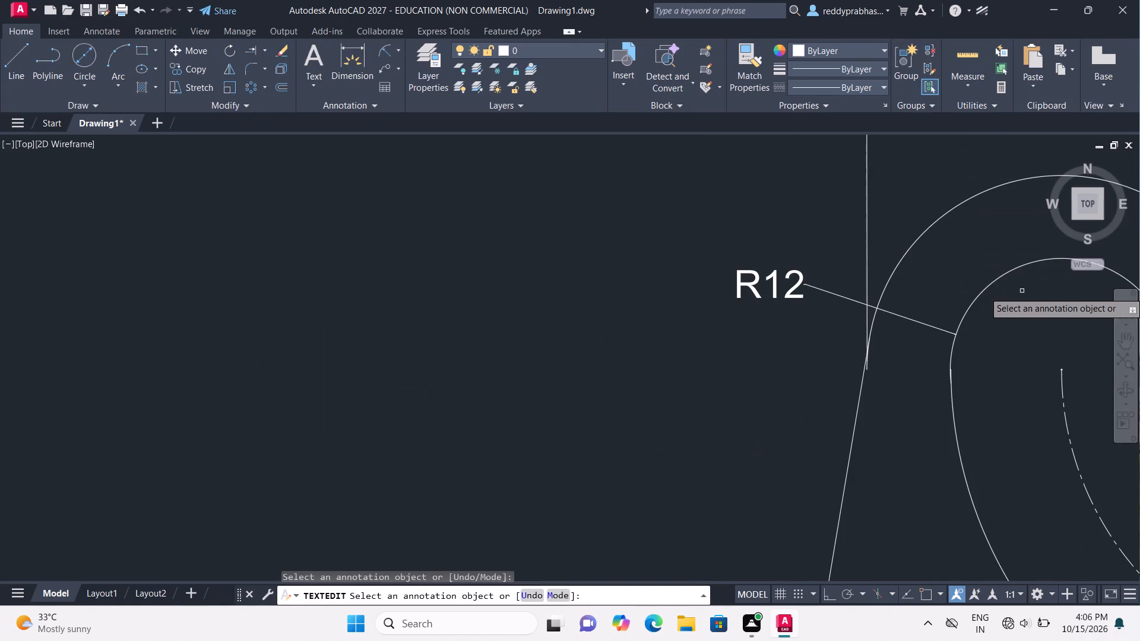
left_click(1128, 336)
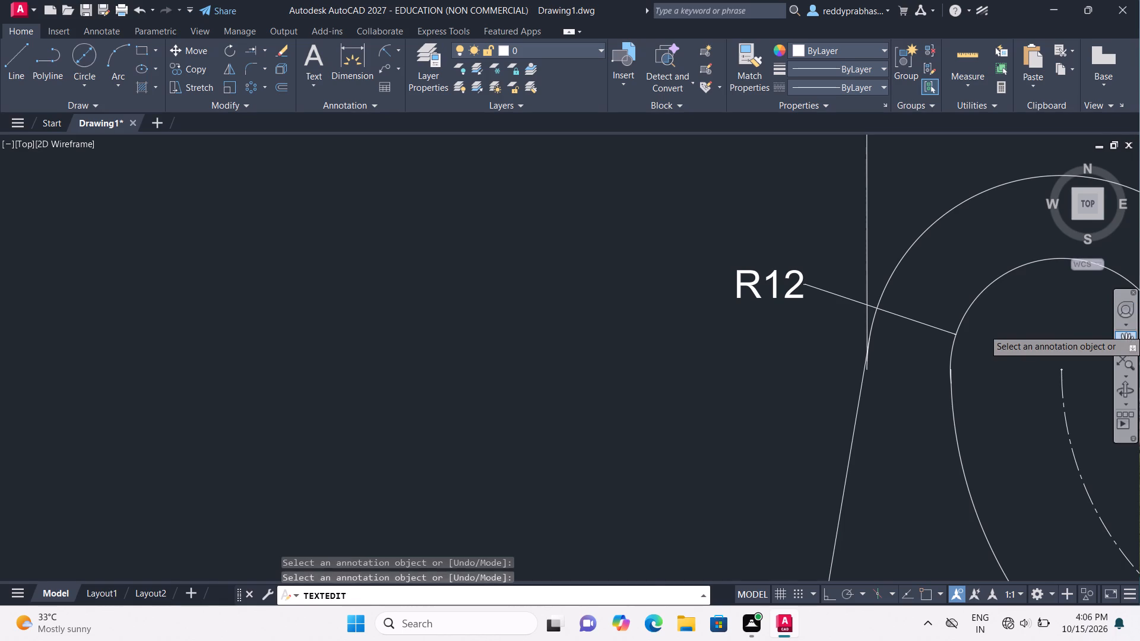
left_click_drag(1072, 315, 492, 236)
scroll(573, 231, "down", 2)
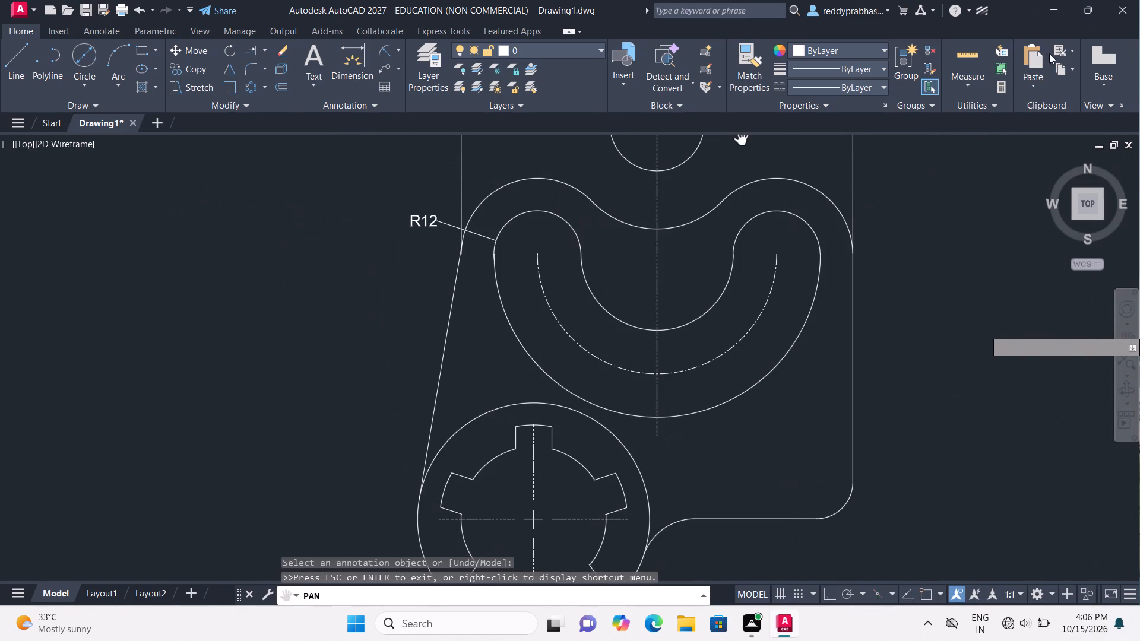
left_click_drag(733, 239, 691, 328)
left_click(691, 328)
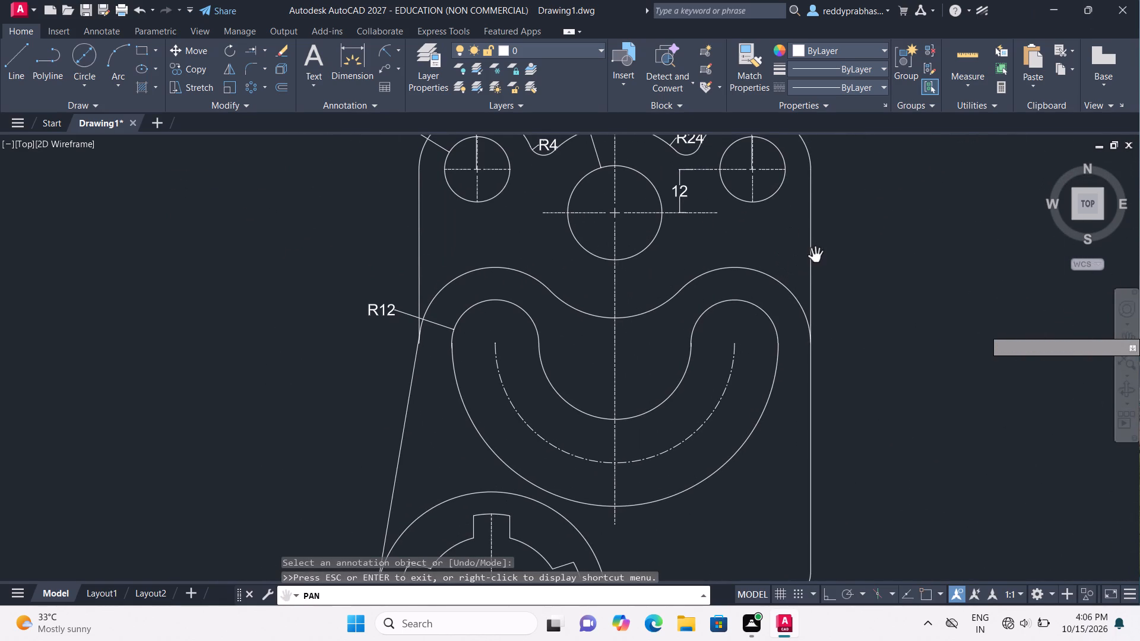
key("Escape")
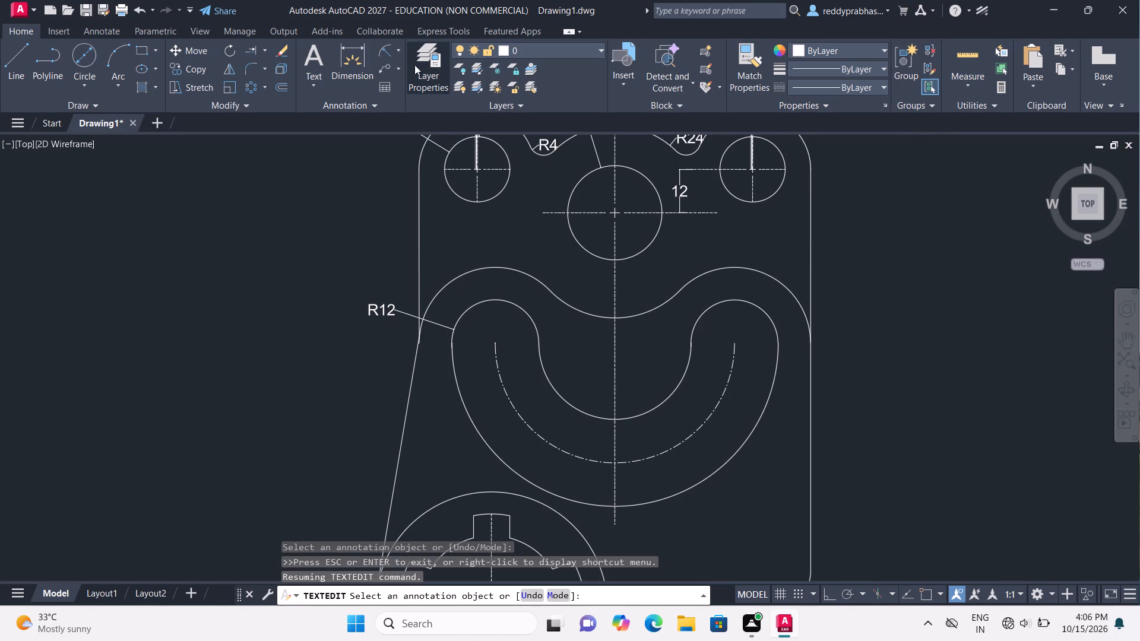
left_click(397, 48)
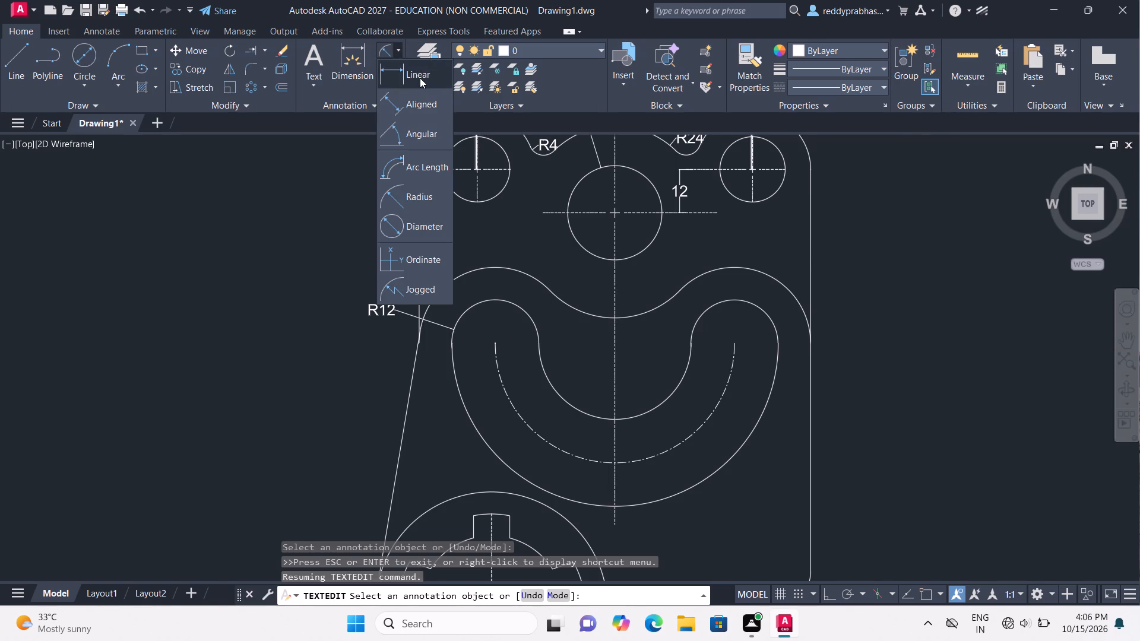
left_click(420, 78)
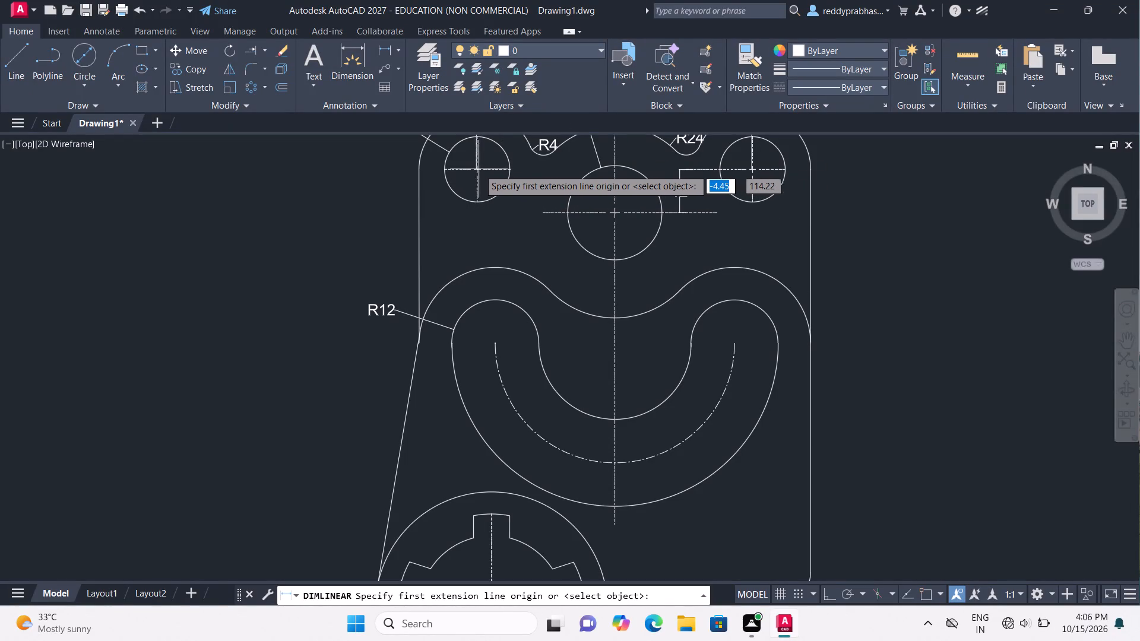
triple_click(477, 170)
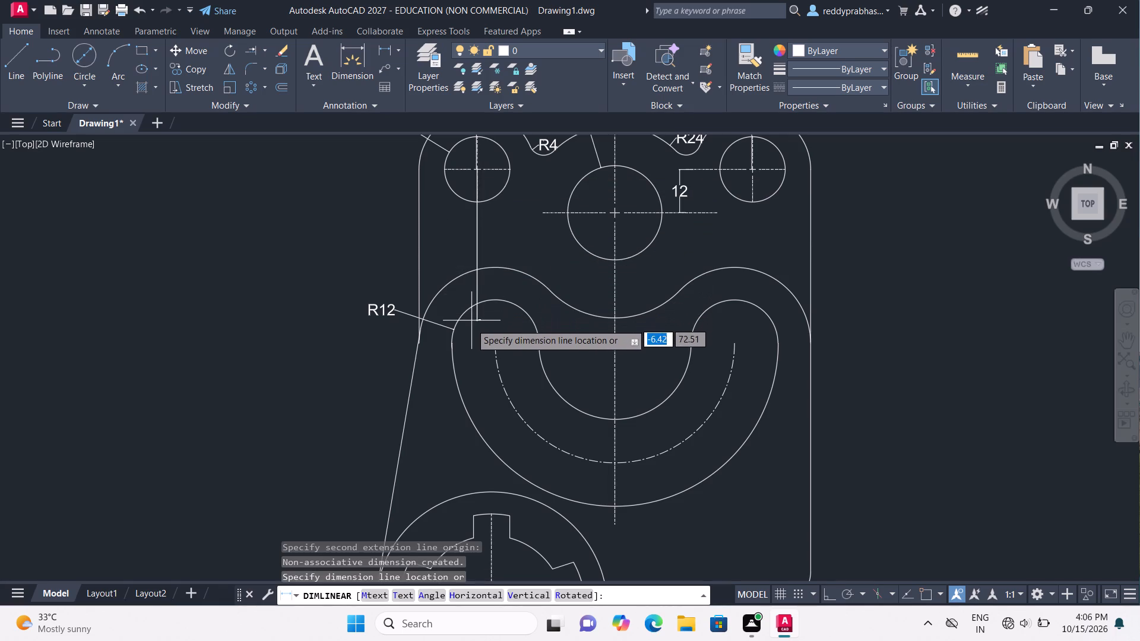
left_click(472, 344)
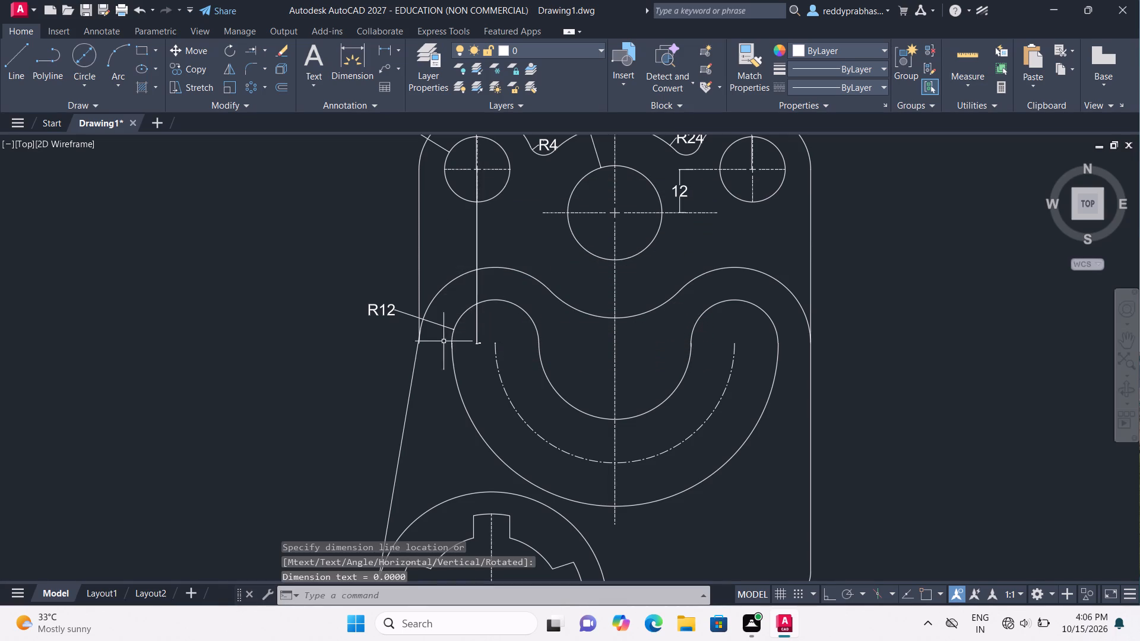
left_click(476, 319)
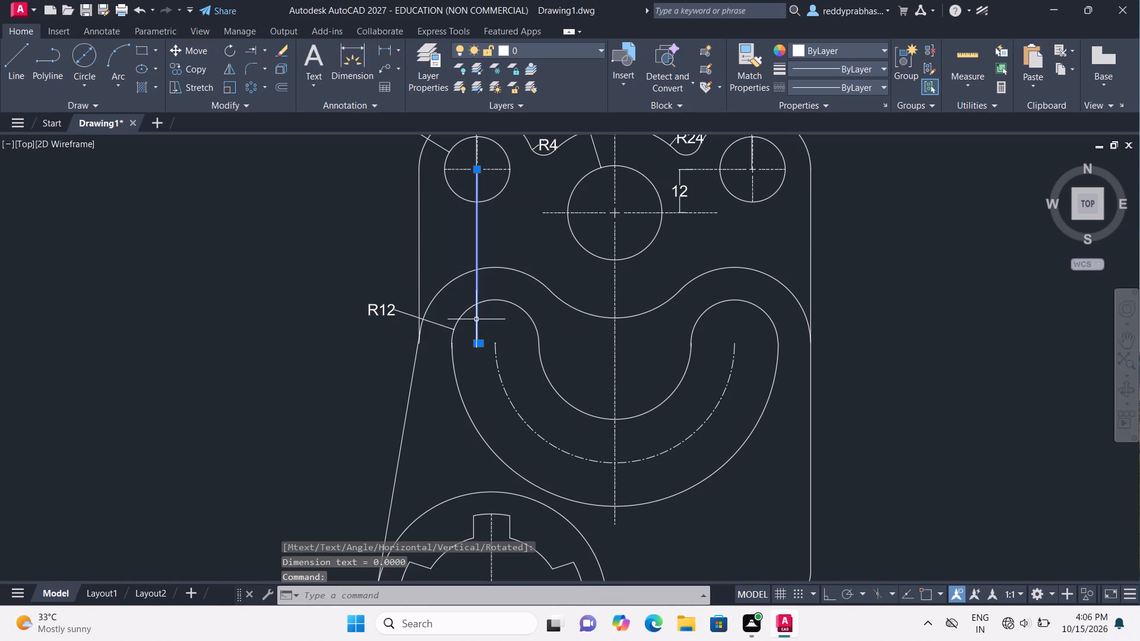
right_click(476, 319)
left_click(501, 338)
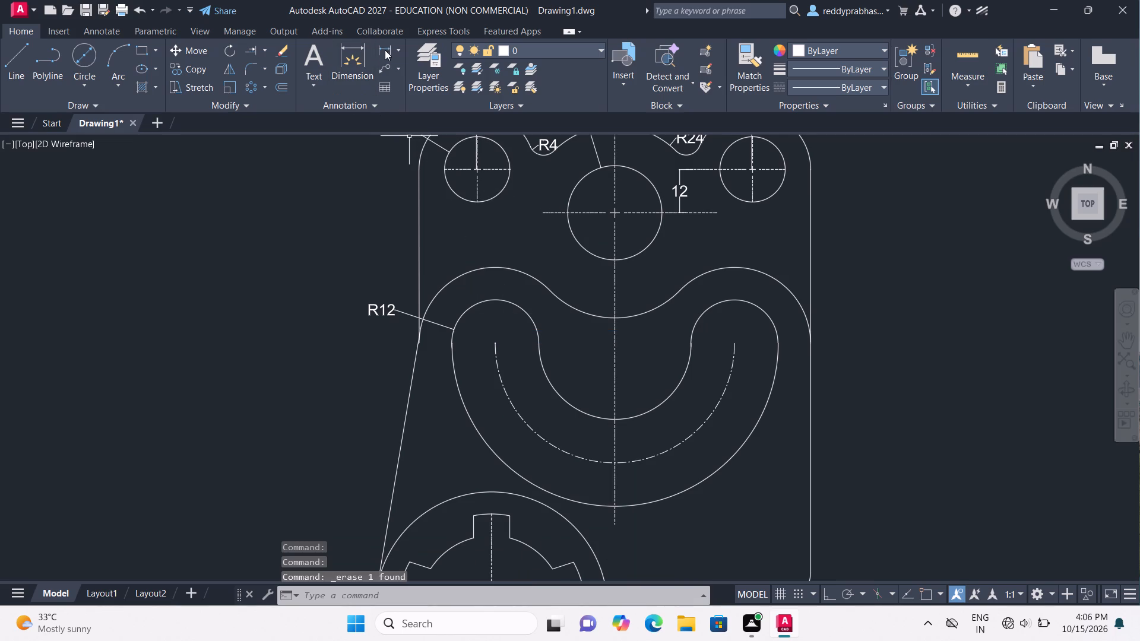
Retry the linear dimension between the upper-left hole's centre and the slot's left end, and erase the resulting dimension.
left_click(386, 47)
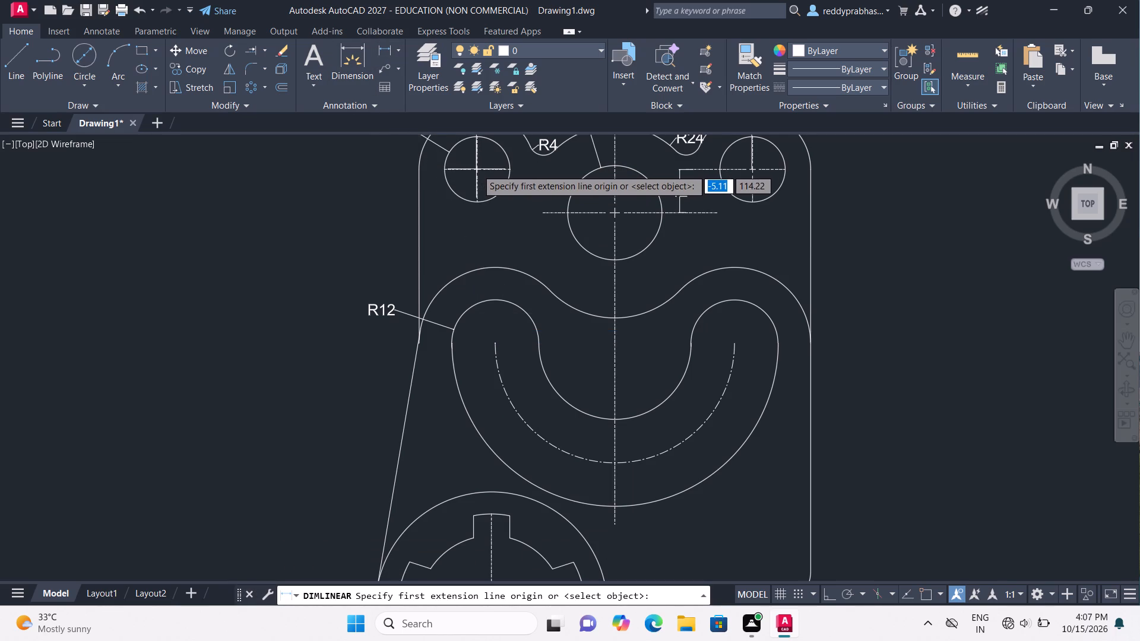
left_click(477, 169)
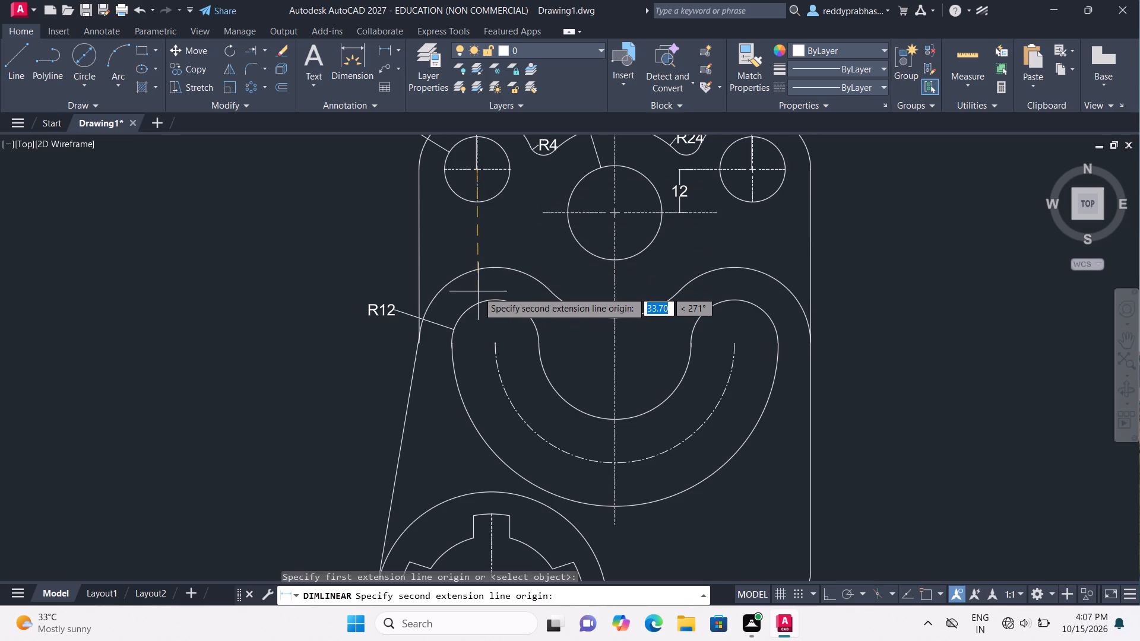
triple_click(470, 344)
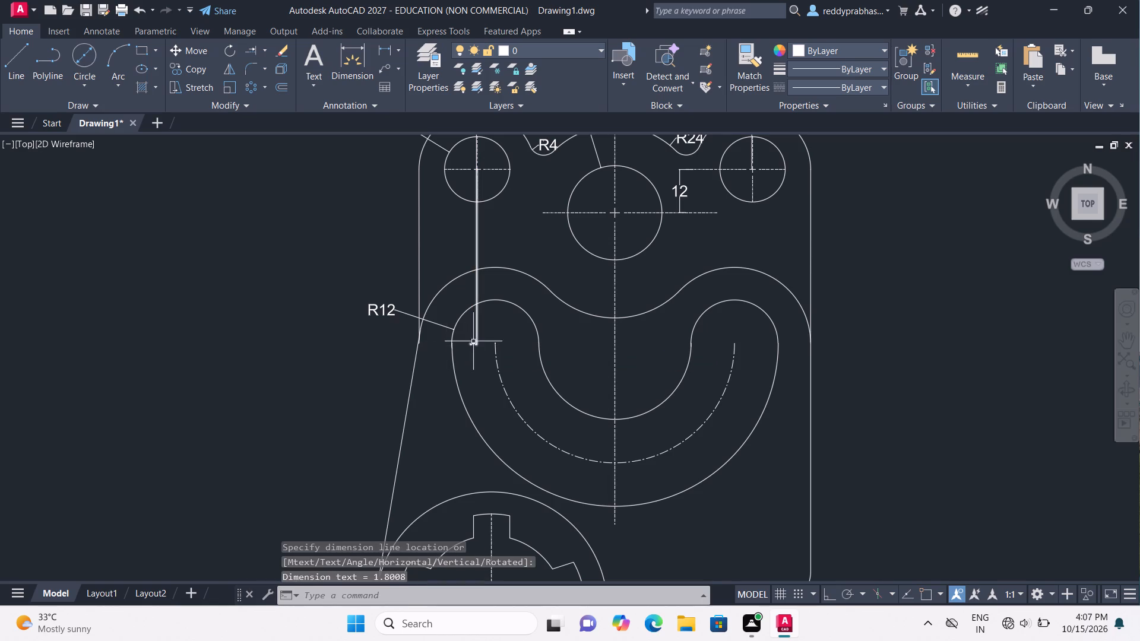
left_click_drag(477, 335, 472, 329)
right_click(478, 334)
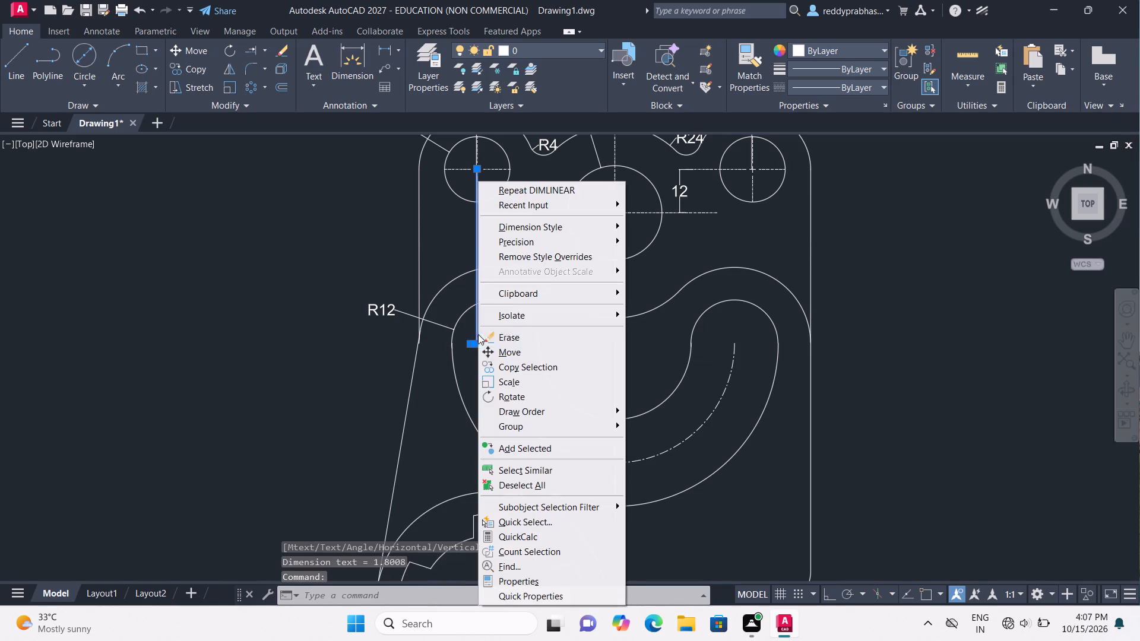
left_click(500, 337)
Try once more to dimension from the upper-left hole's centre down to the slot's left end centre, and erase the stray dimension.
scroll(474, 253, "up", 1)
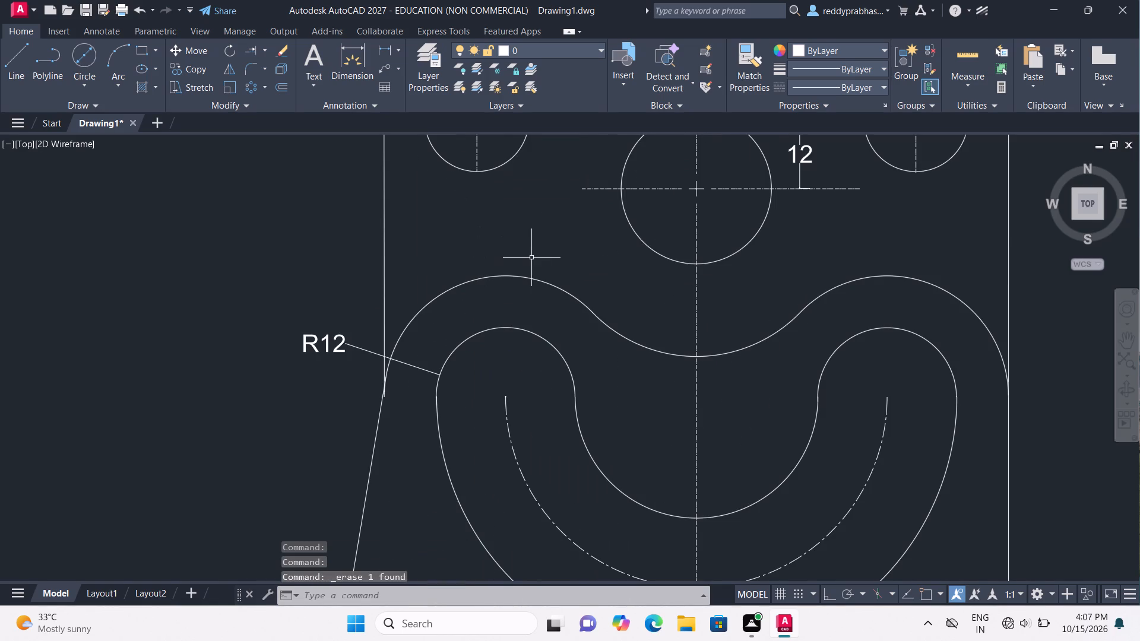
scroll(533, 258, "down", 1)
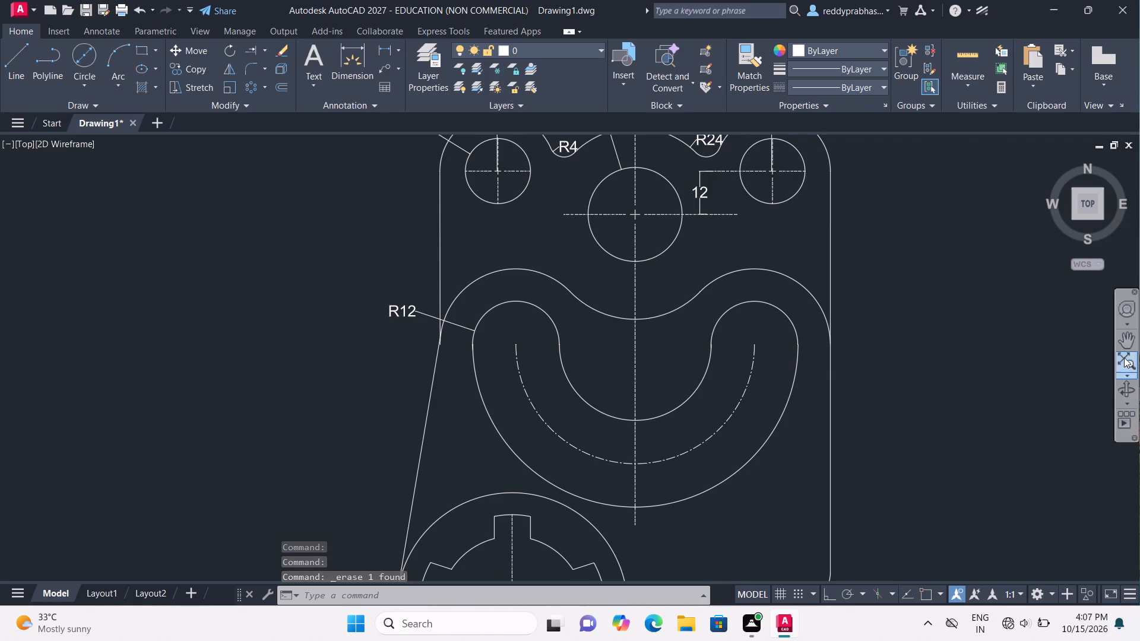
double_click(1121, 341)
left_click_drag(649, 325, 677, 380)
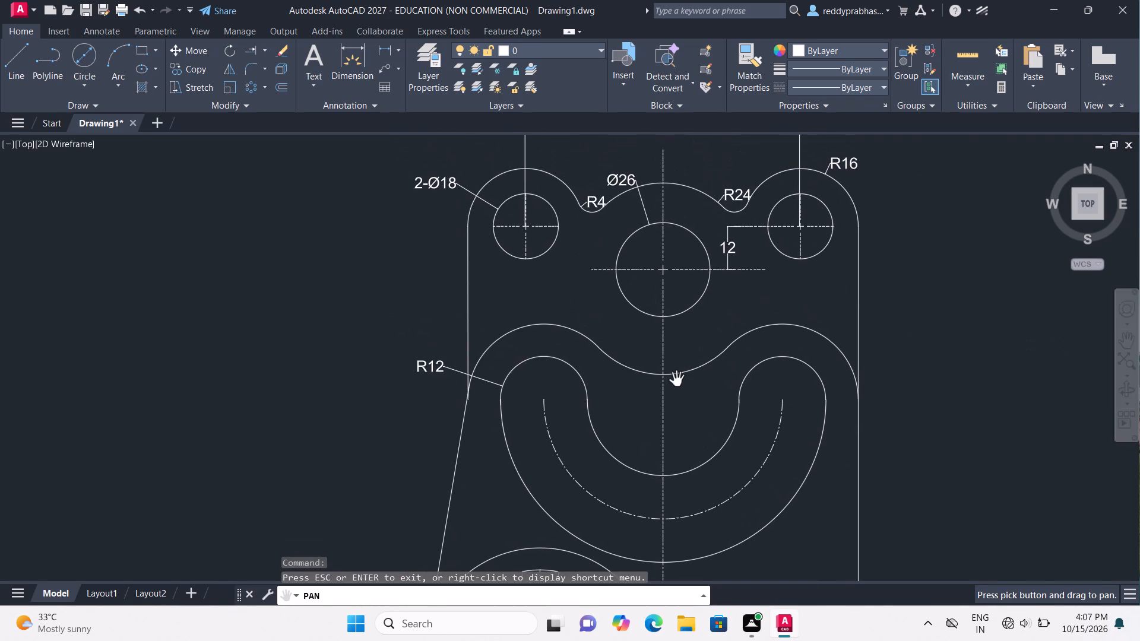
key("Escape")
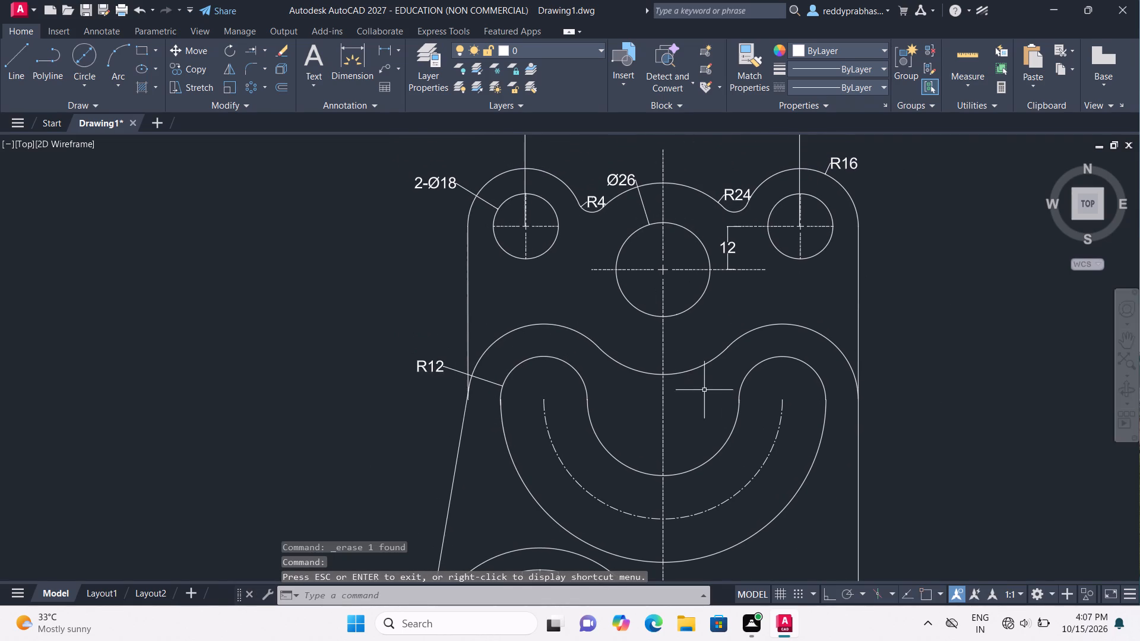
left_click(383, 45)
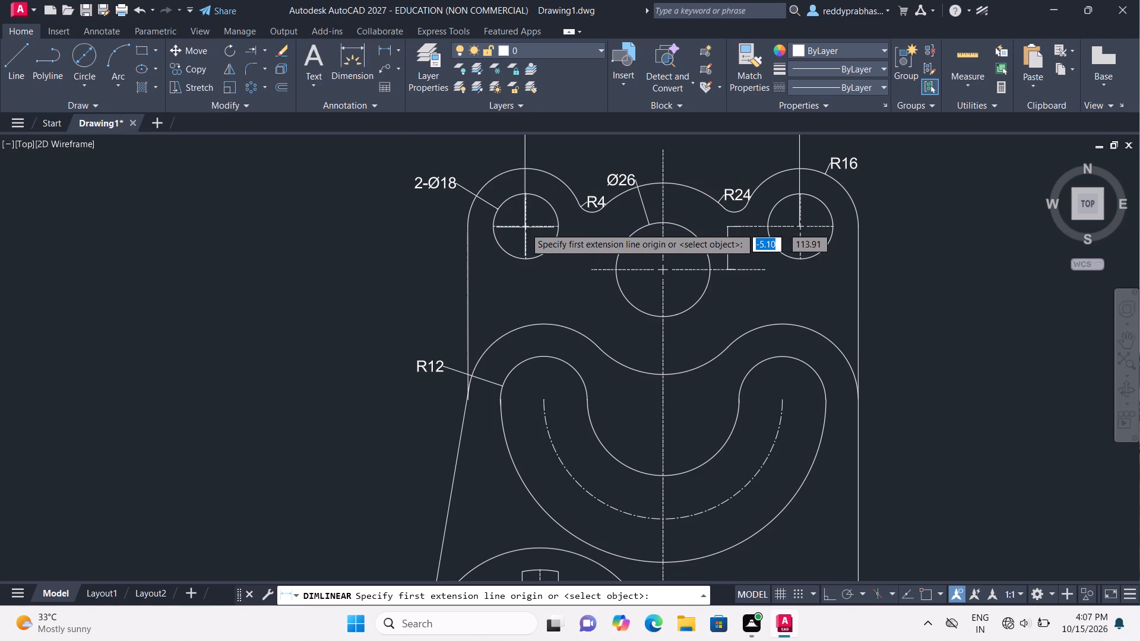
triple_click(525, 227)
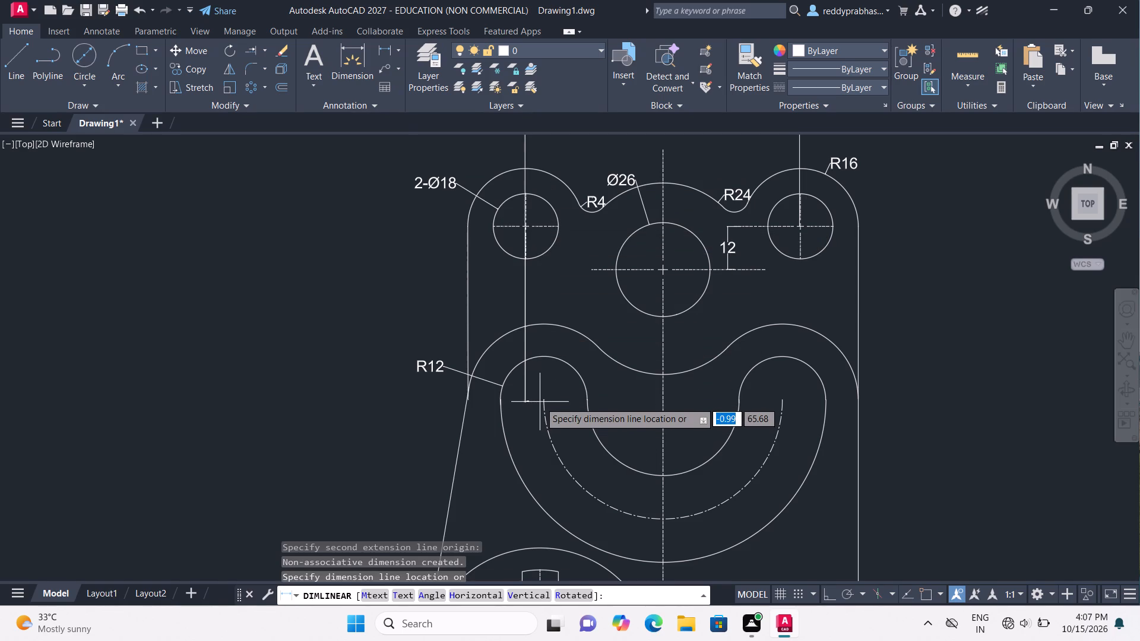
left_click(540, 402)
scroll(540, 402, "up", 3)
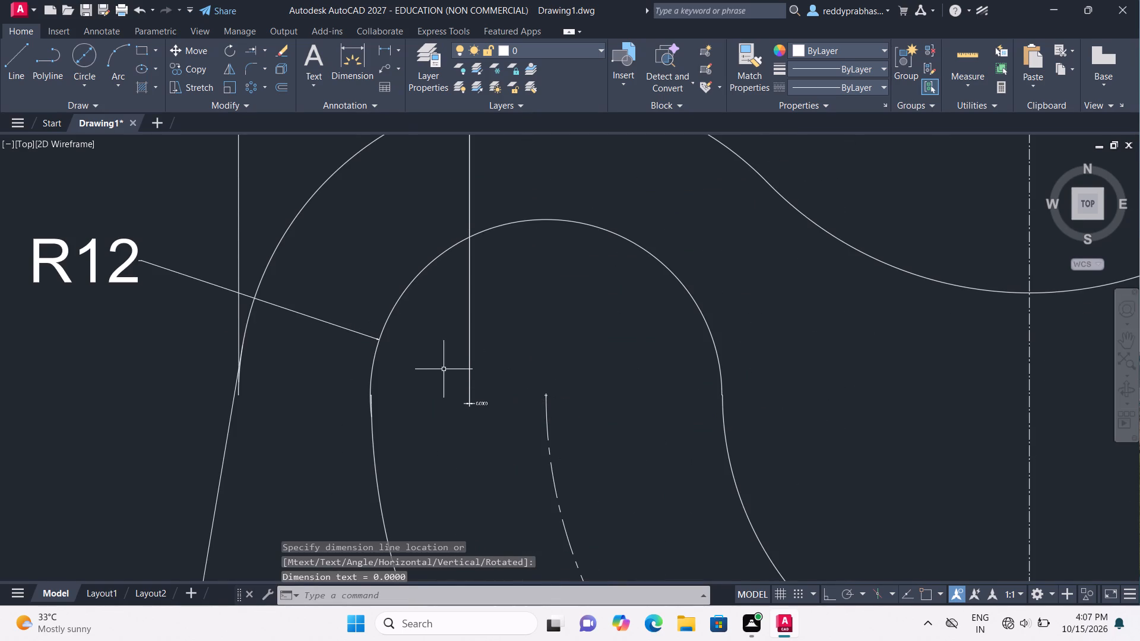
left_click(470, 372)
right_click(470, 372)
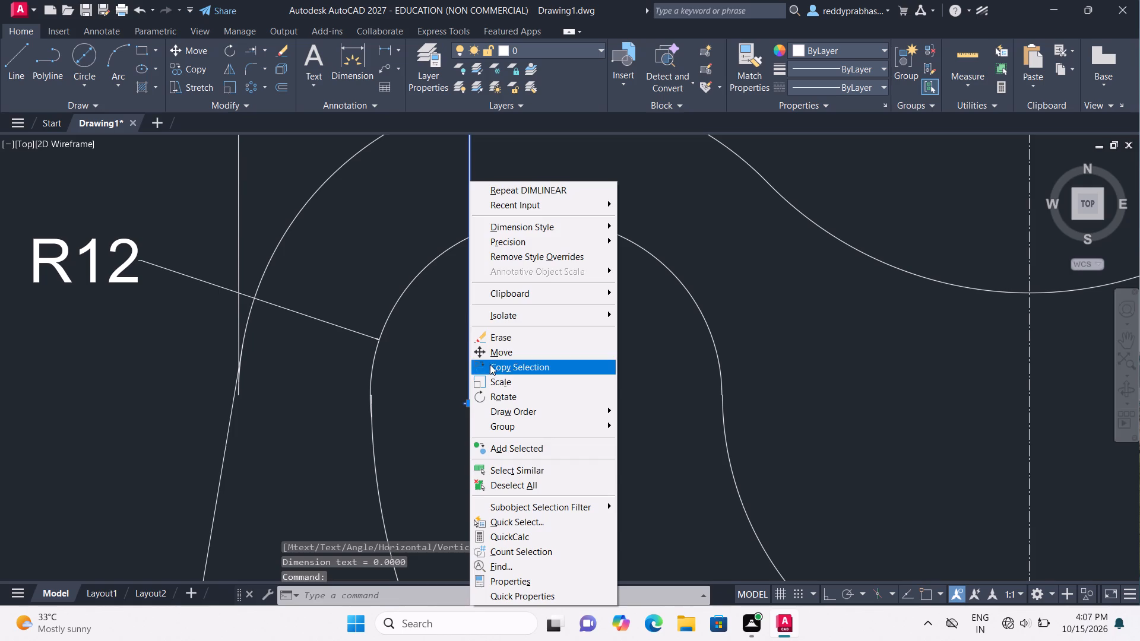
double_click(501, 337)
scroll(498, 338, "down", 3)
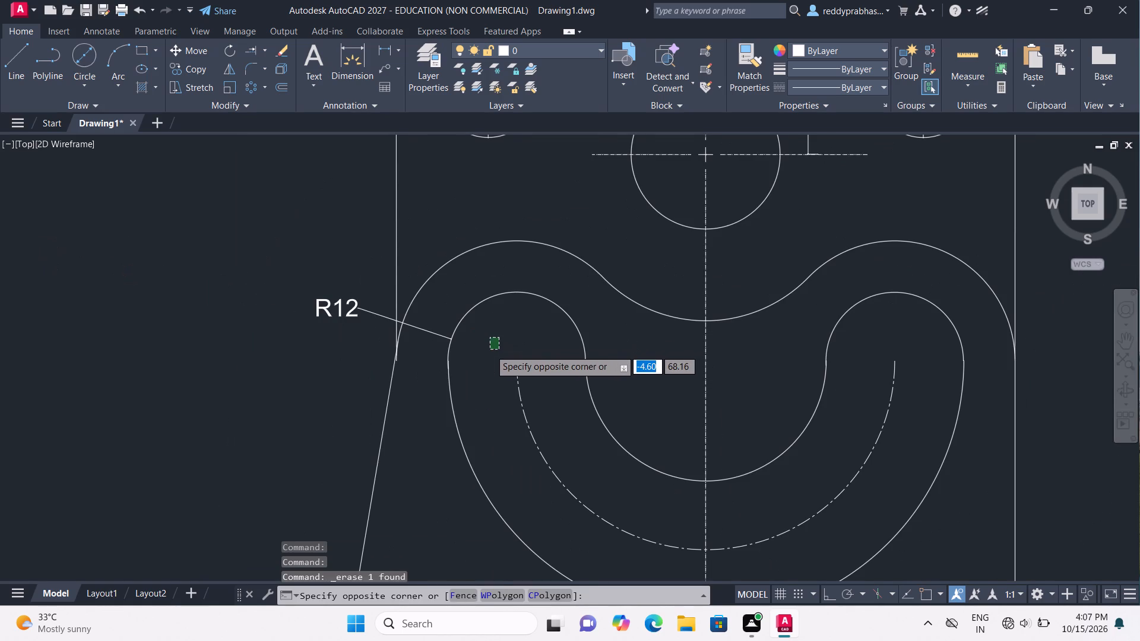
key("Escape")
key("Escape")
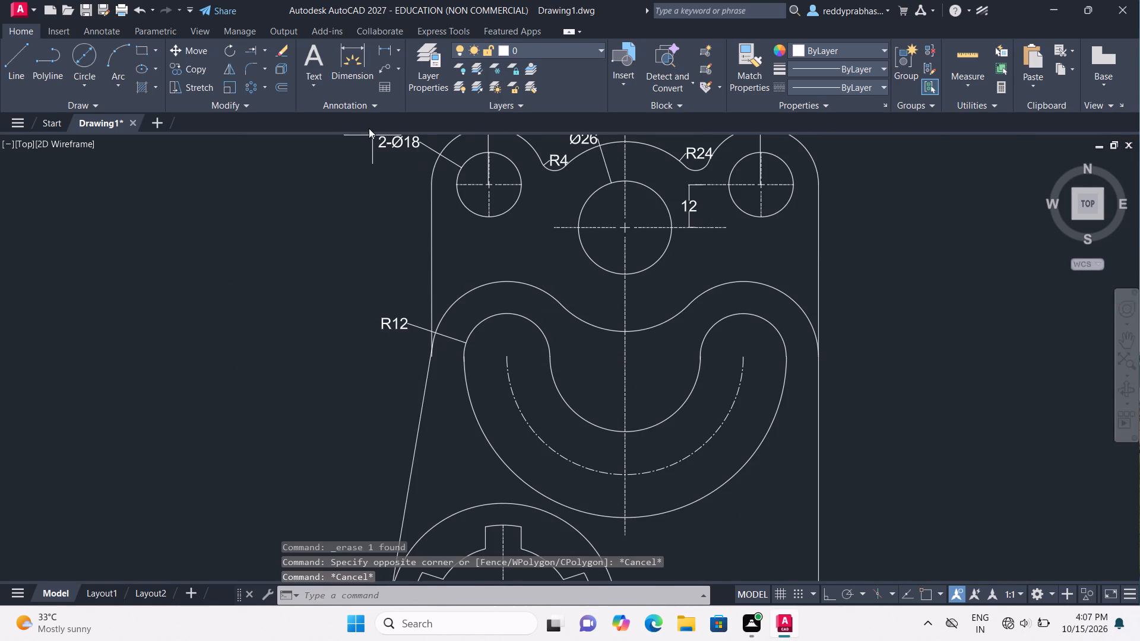
Add a vertical linear dimension from the upper-left hole's centre to the slot's left end centre level, placed outside the plate's left edge.
left_click(382, 48)
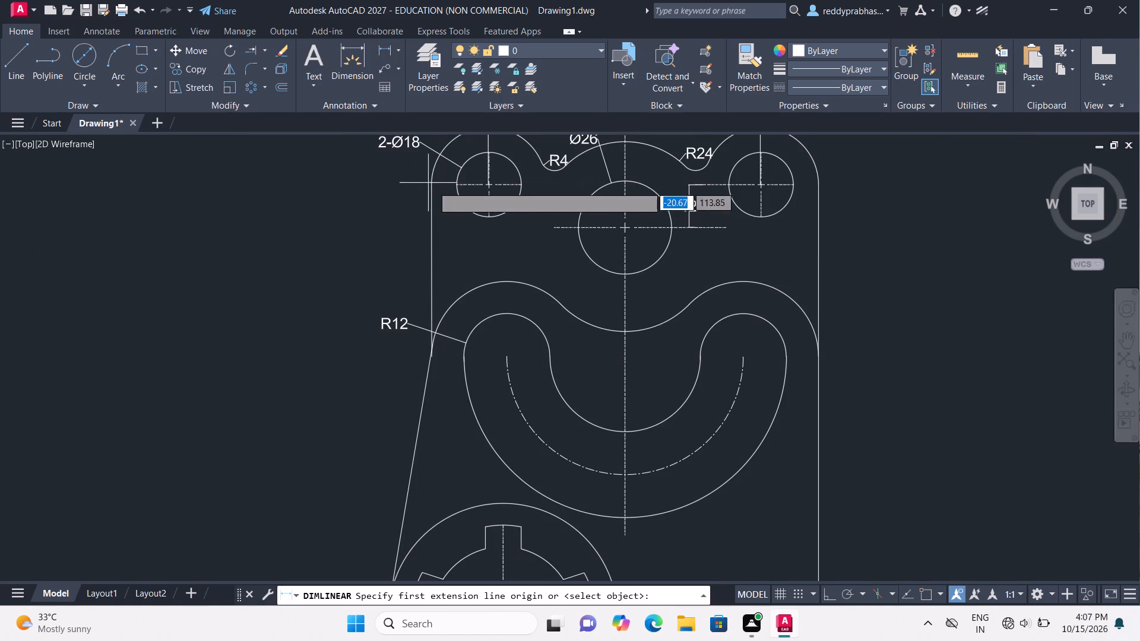
left_click(489, 185)
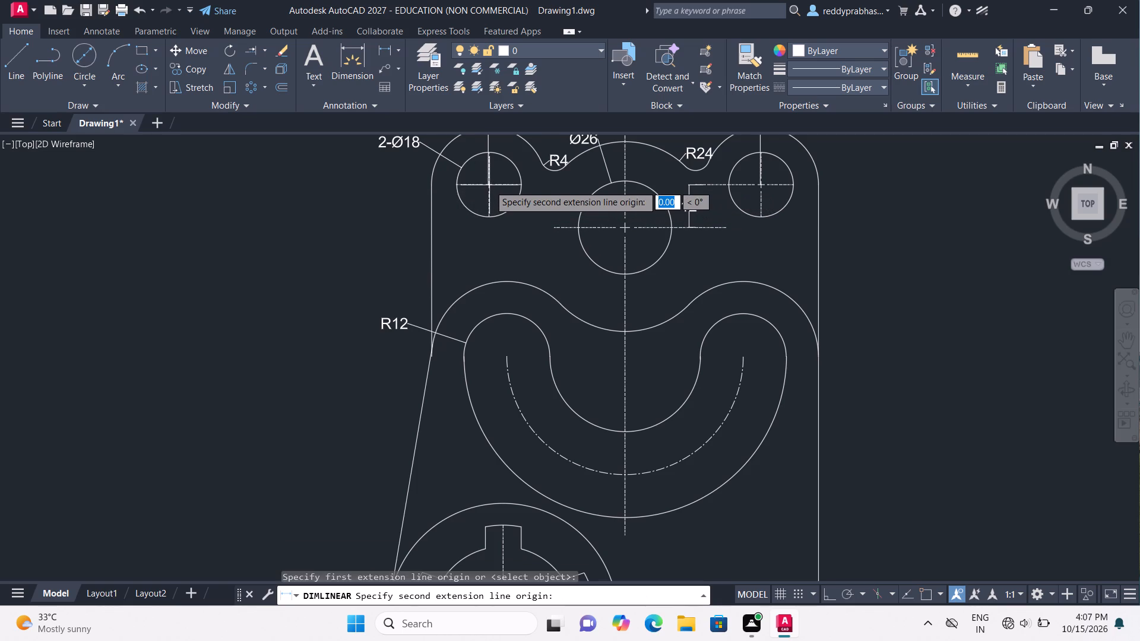
left_click(493, 356)
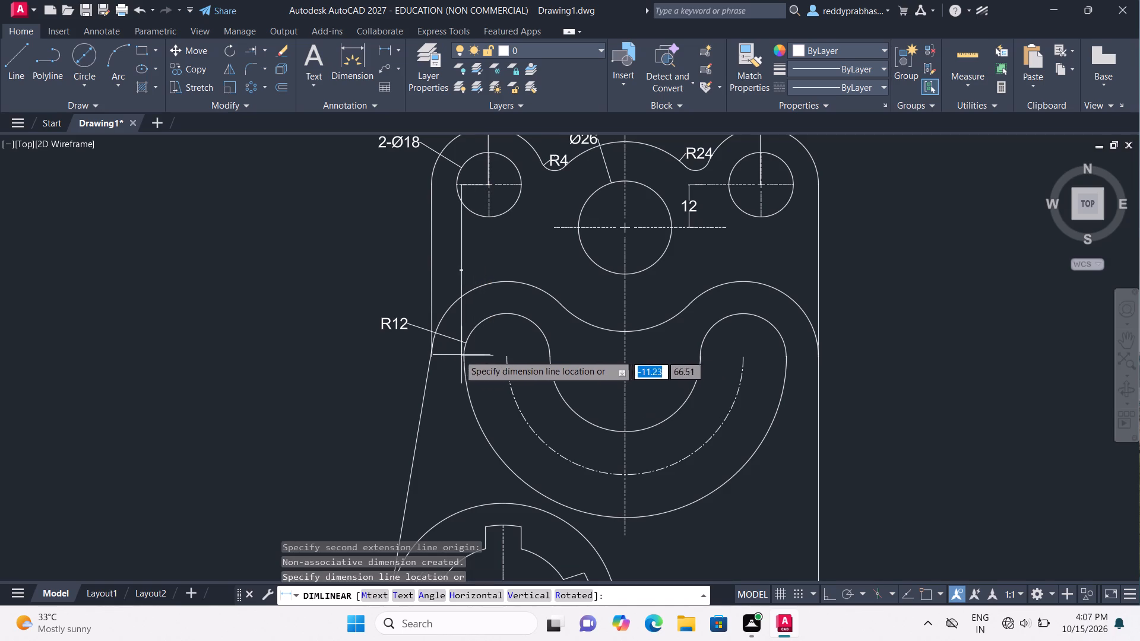
left_click(370, 326)
Replace the text of the vertical dimension outside the plate's left edge with 48 at text height 3.00.
scroll(370, 325, "up", 3)
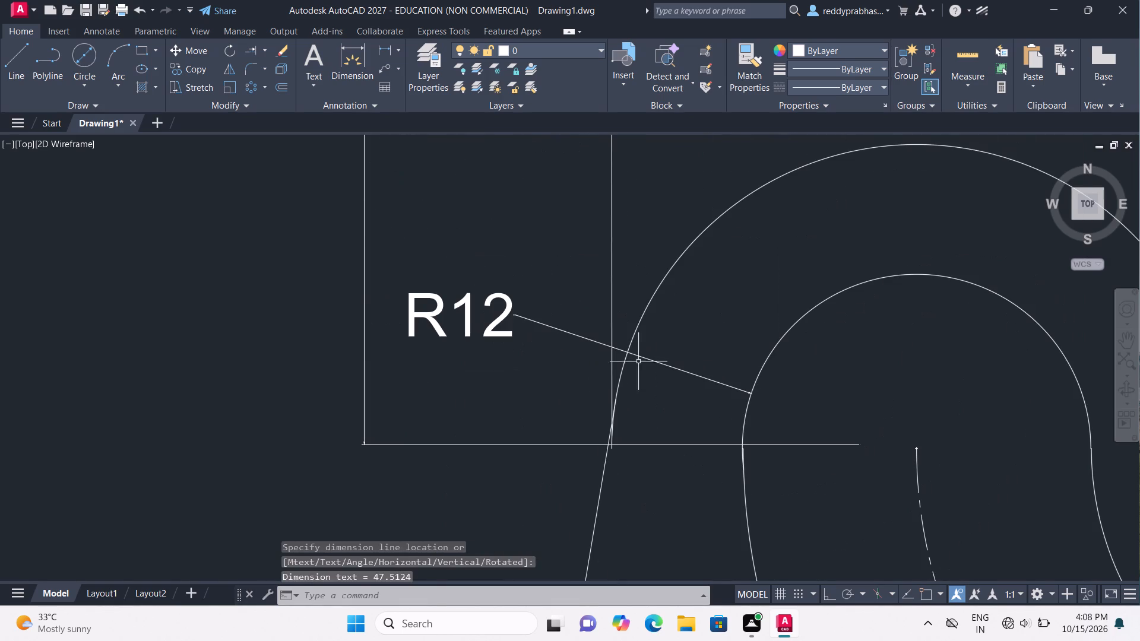
left_click(1129, 343)
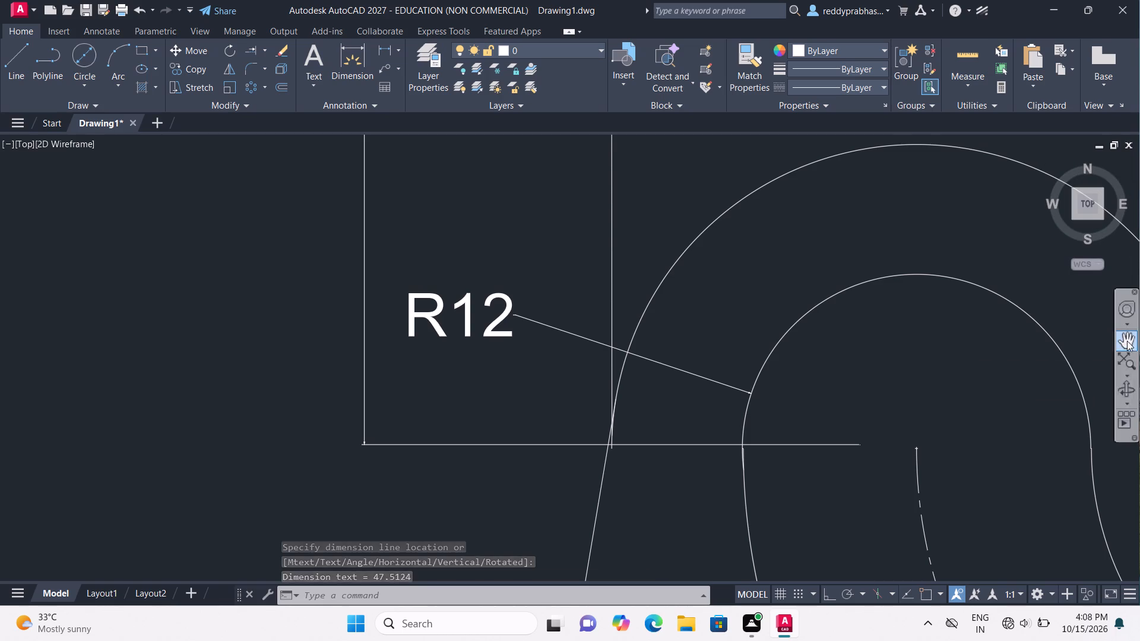
left_click_drag(813, 66, 816, 77)
left_click_drag(645, 165, 656, 180)
left_click_drag(636, 175, 673, 253)
left_click_drag(525, 158, 557, 233)
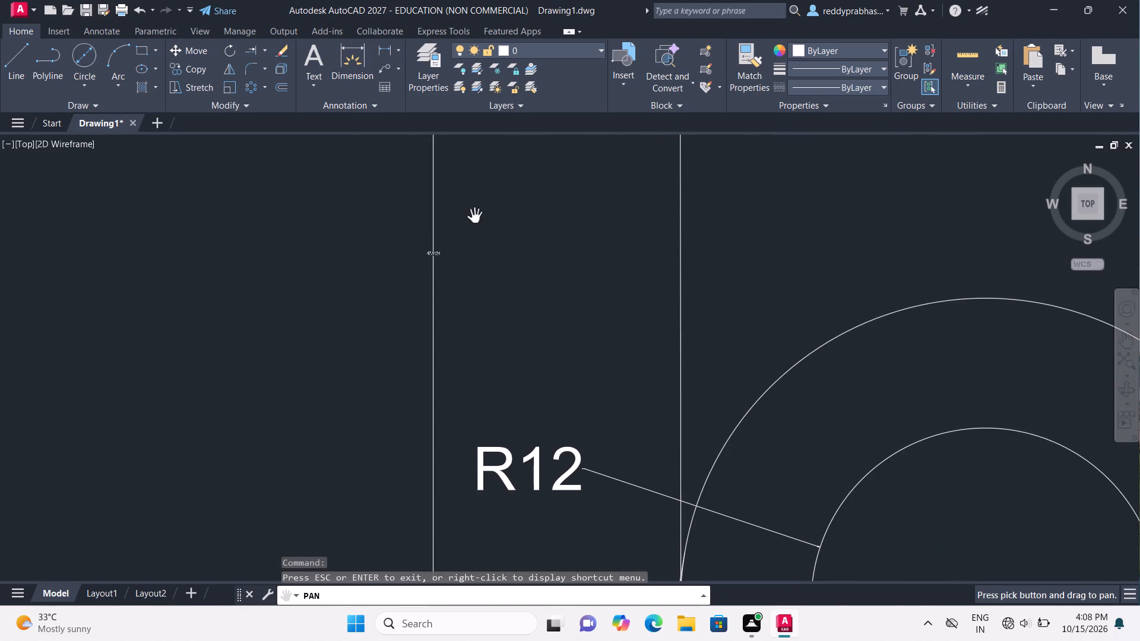
scroll(460, 223, "up", 2)
left_click_drag(404, 249, 428, 258)
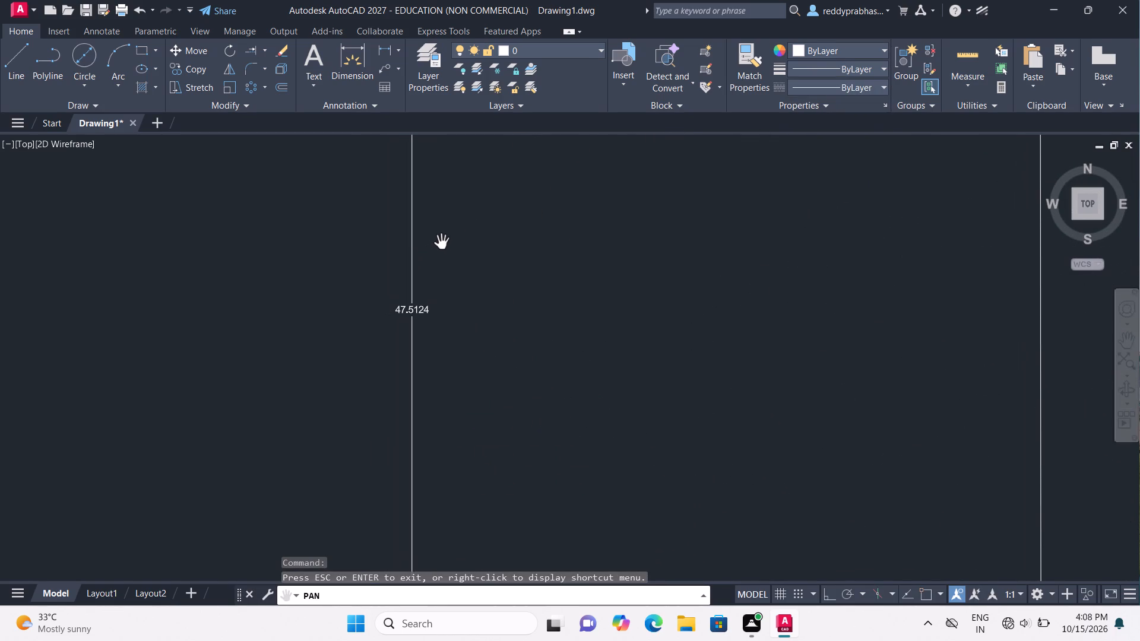
key("Escape")
key("Escape")
key("Escape")
key("Escape")
key("Escape")
key("Escape")
key("Escape")
key("Escape")
key("Escape")
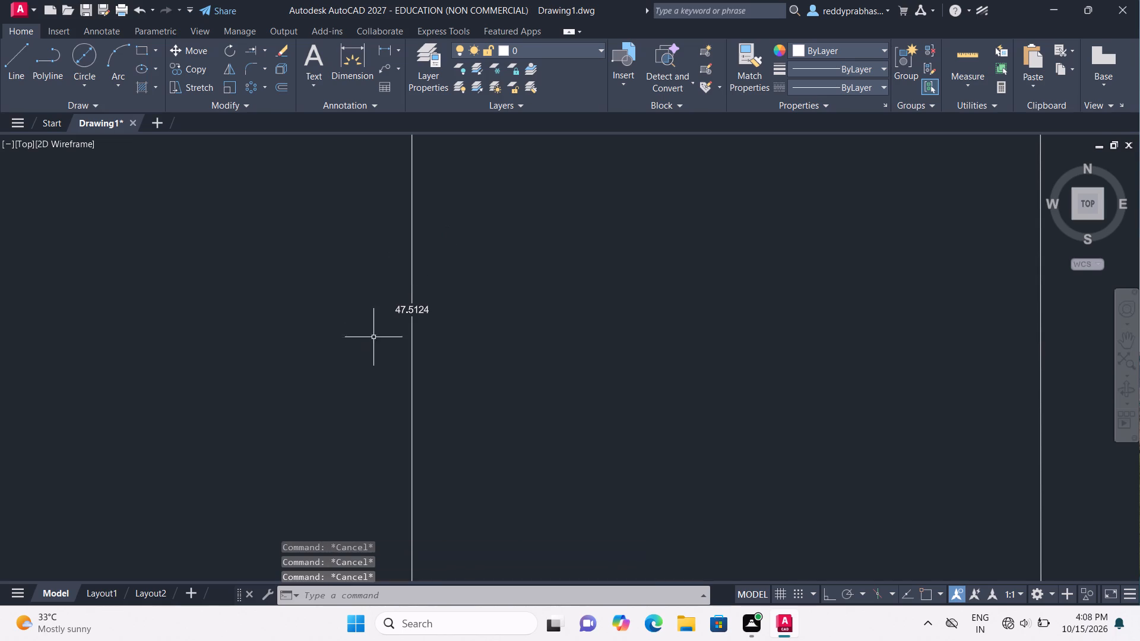
triple_click(411, 310)
key("Right")
key("BackSpace")
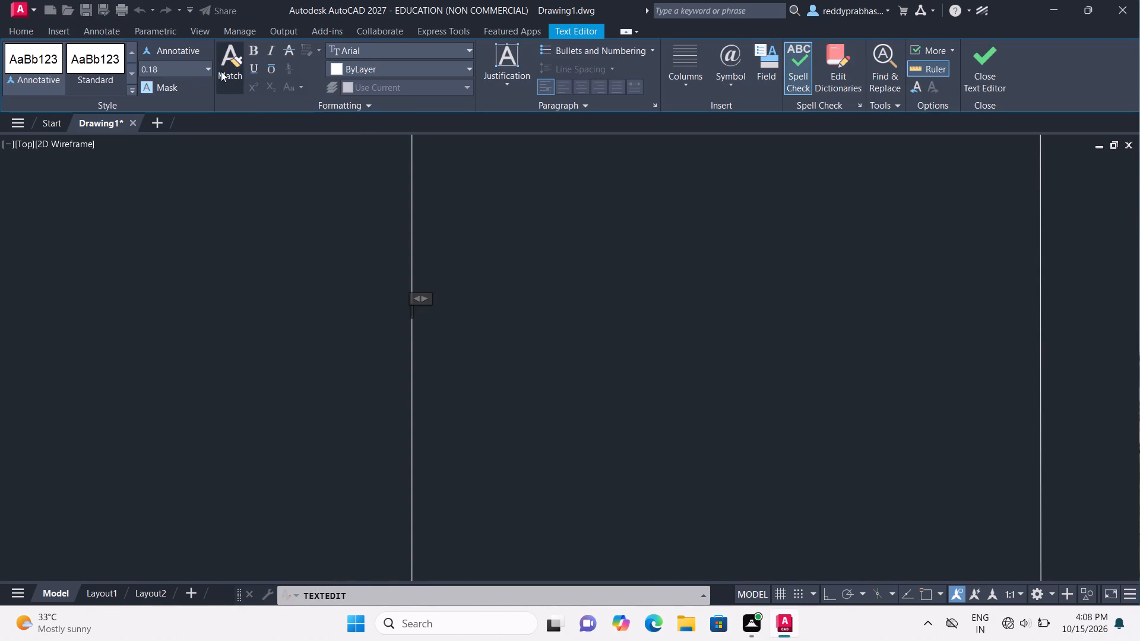
left_click(207, 66)
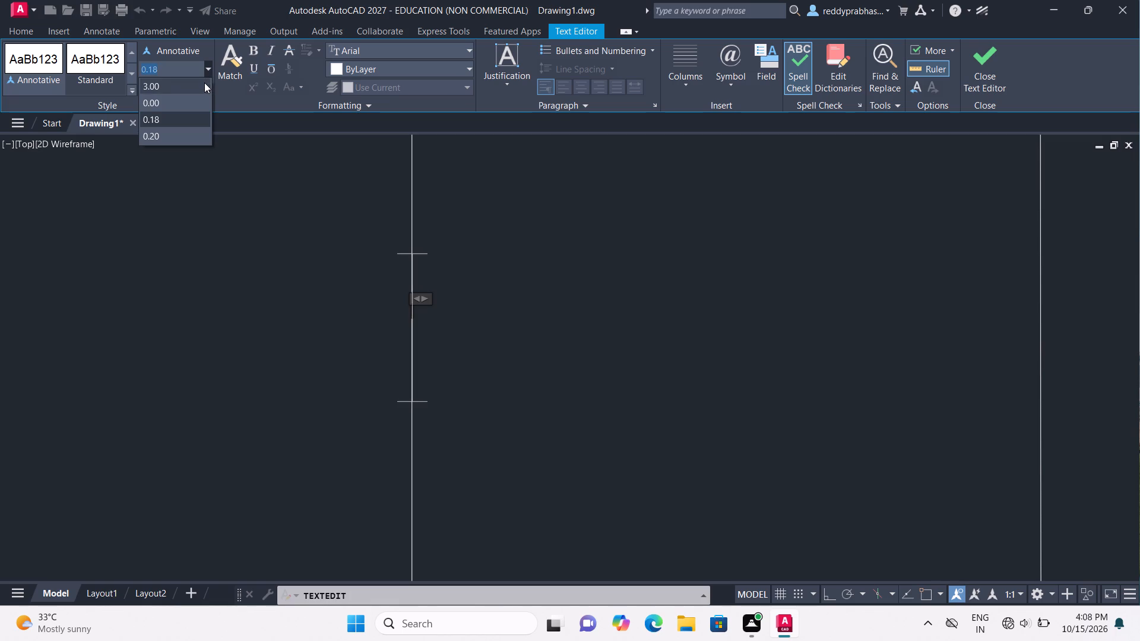
left_click(204, 82)
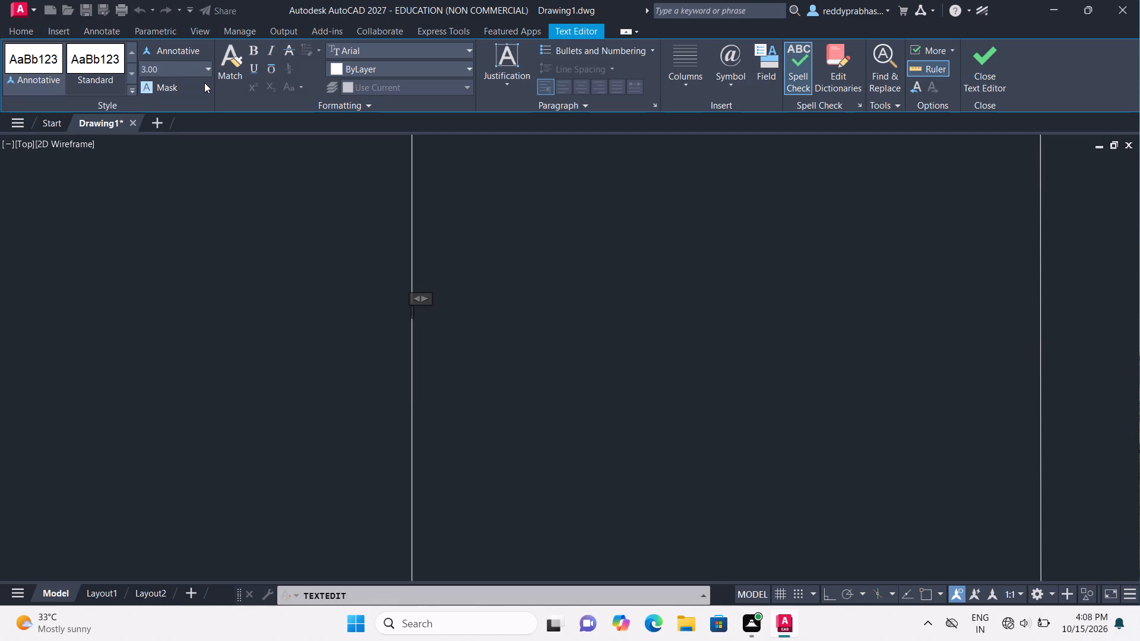
type("48")
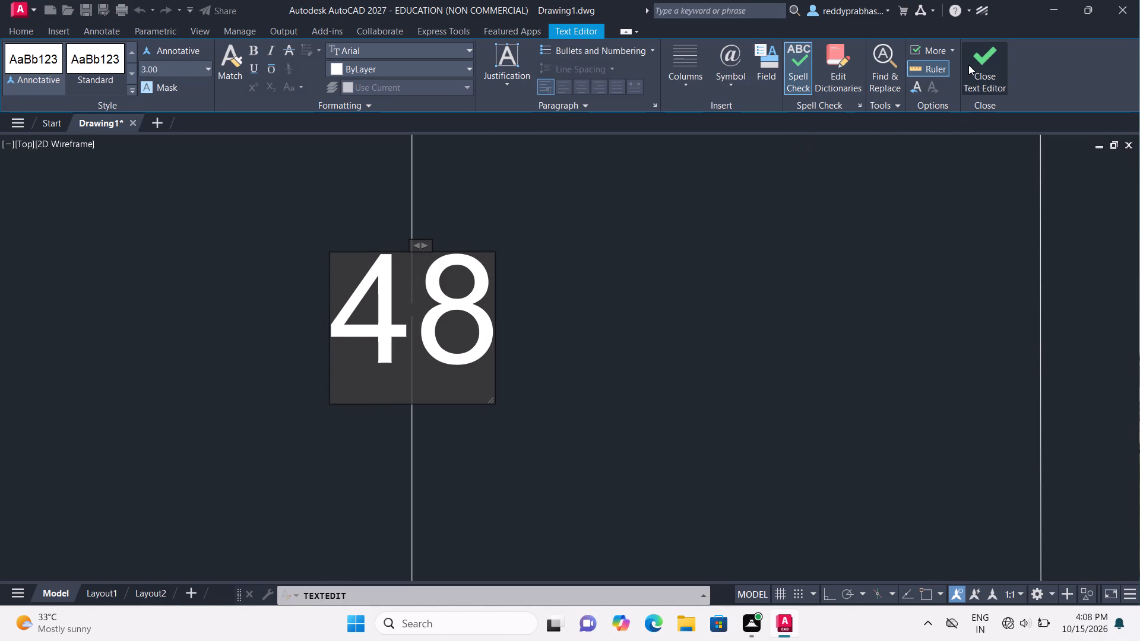
left_click(968, 62)
Add a radius dimension to the concave arc between the two rounded lobes above the slot, placed just above the arc.
scroll(889, 281, "down", 5)
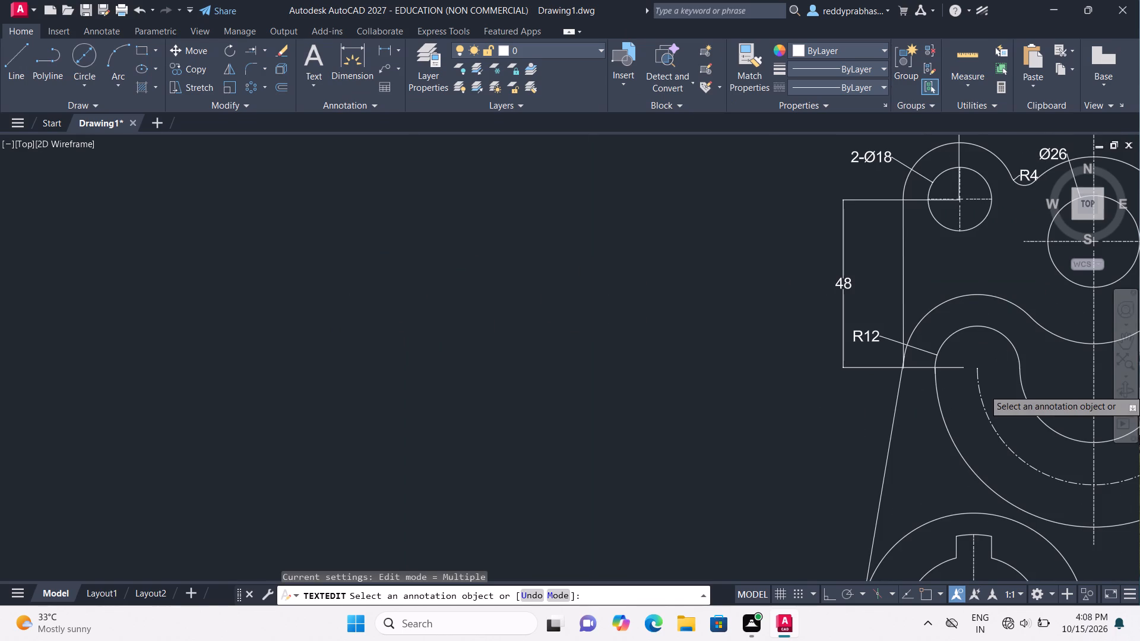
left_click(1122, 337)
left_click_drag(1017, 328, 604, 299)
left_click_drag(604, 299, 521, 329)
left_click(521, 329)
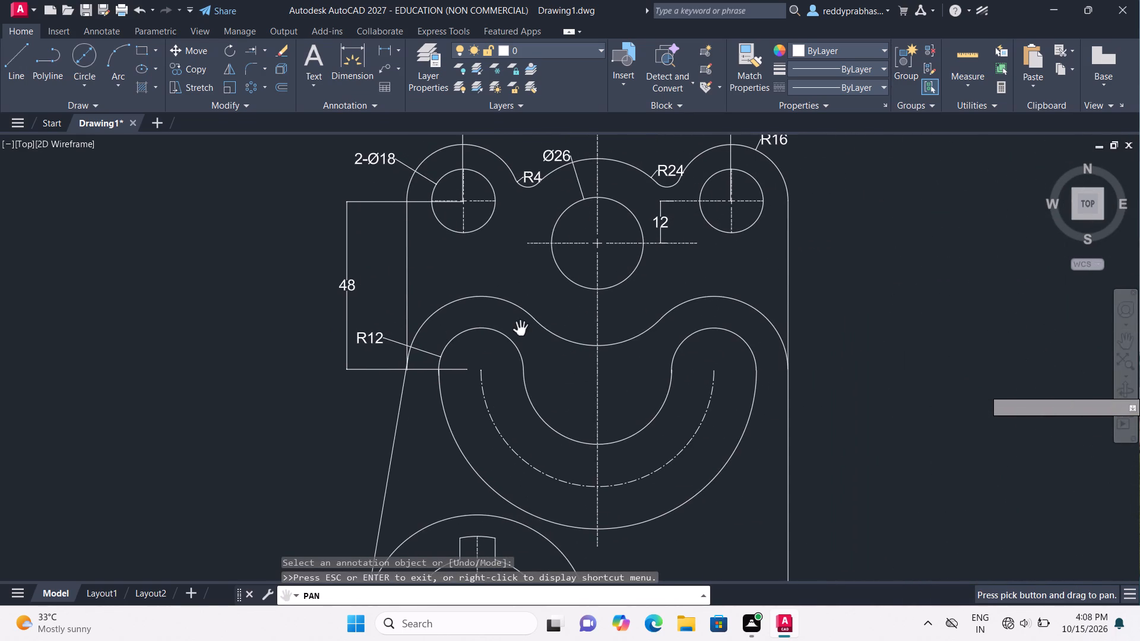
key("Escape")
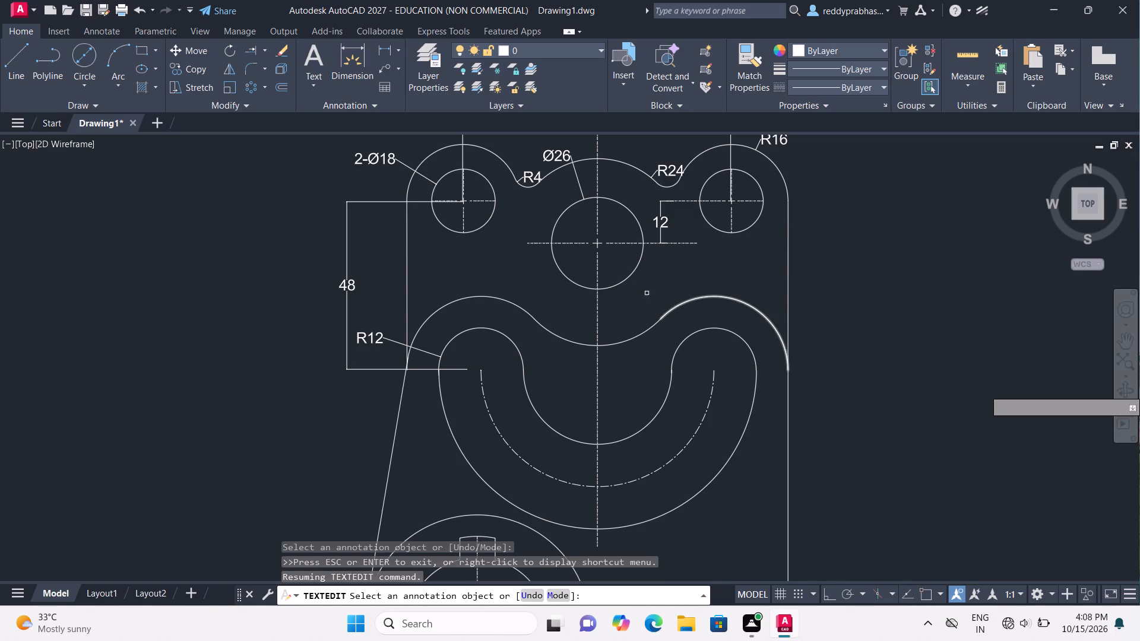
left_click(400, 49)
left_click(433, 198)
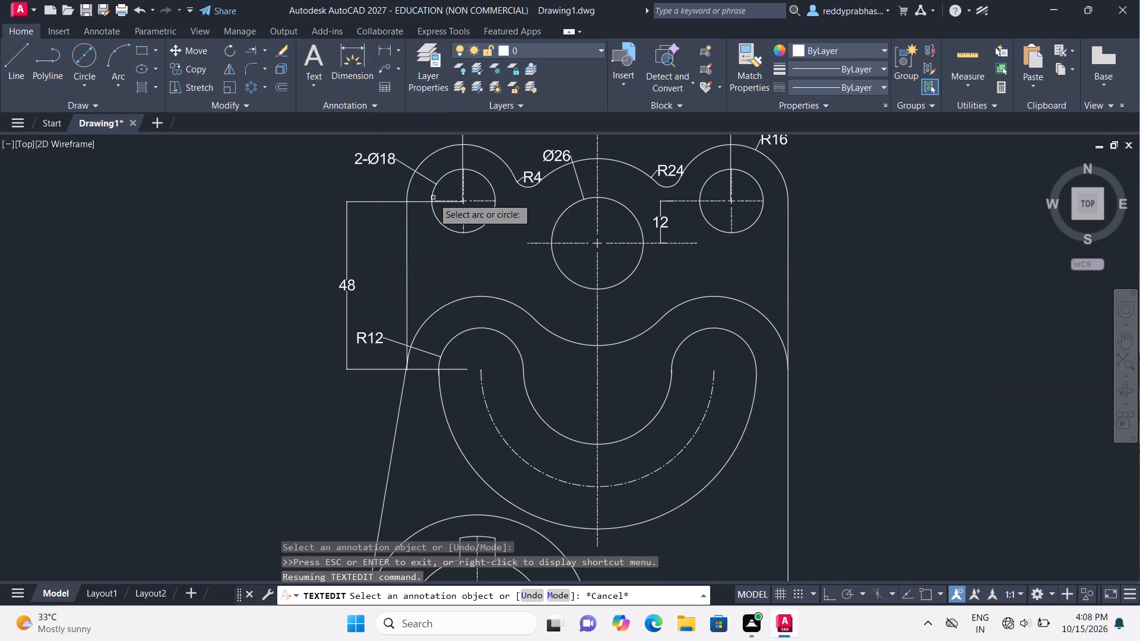
left_click_drag(626, 339, 629, 332)
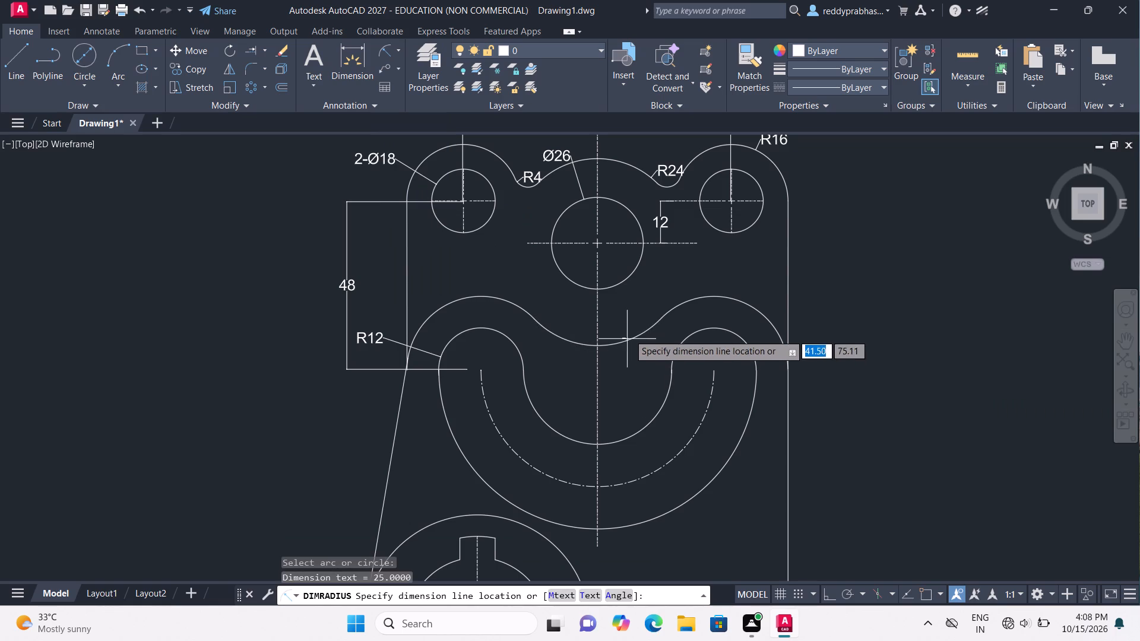
left_click_drag(629, 332, 636, 313)
left_click(636, 313)
Replace the concave arc's radius dimension text with R25 at text height 3.00.
scroll(636, 313, "up", 6, "ctrl")
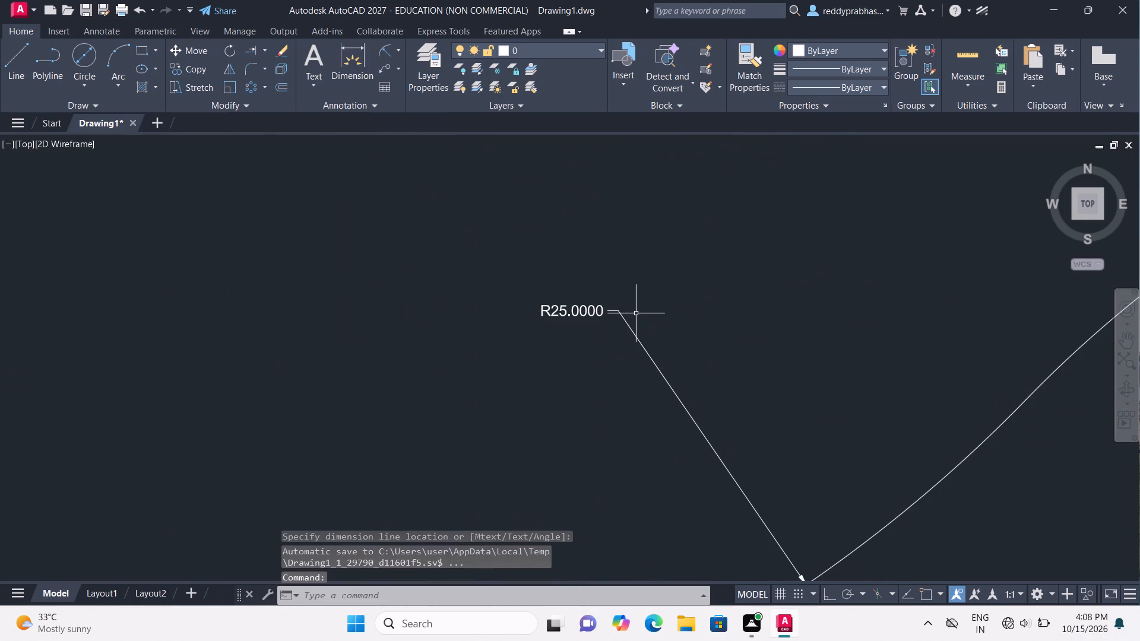
double_click(584, 311)
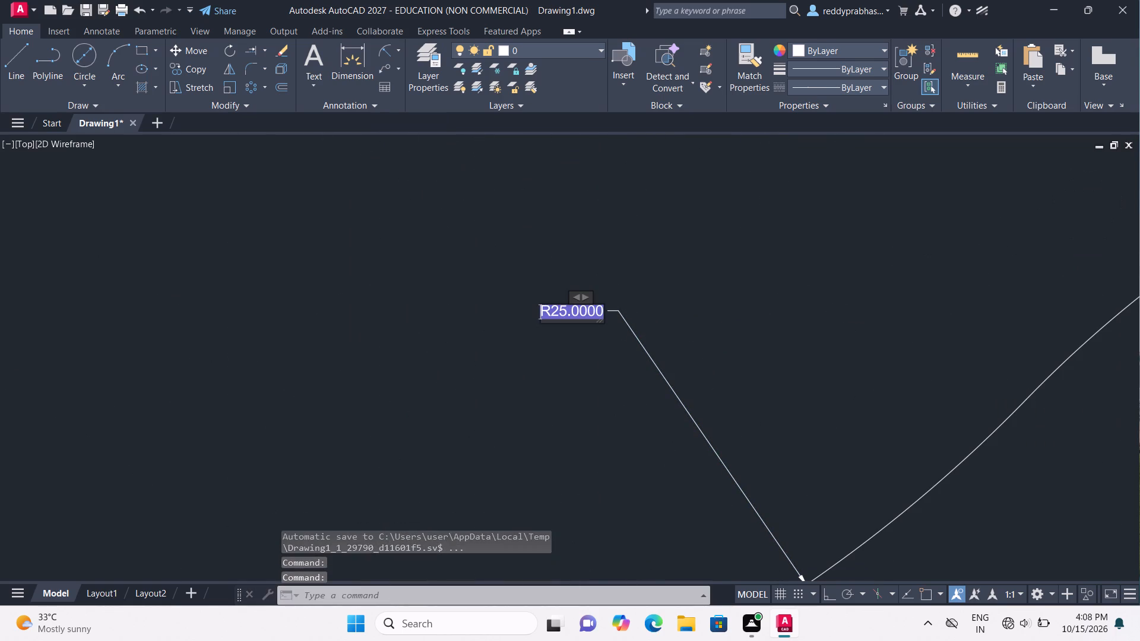
key("Right")
key("BackSpace")
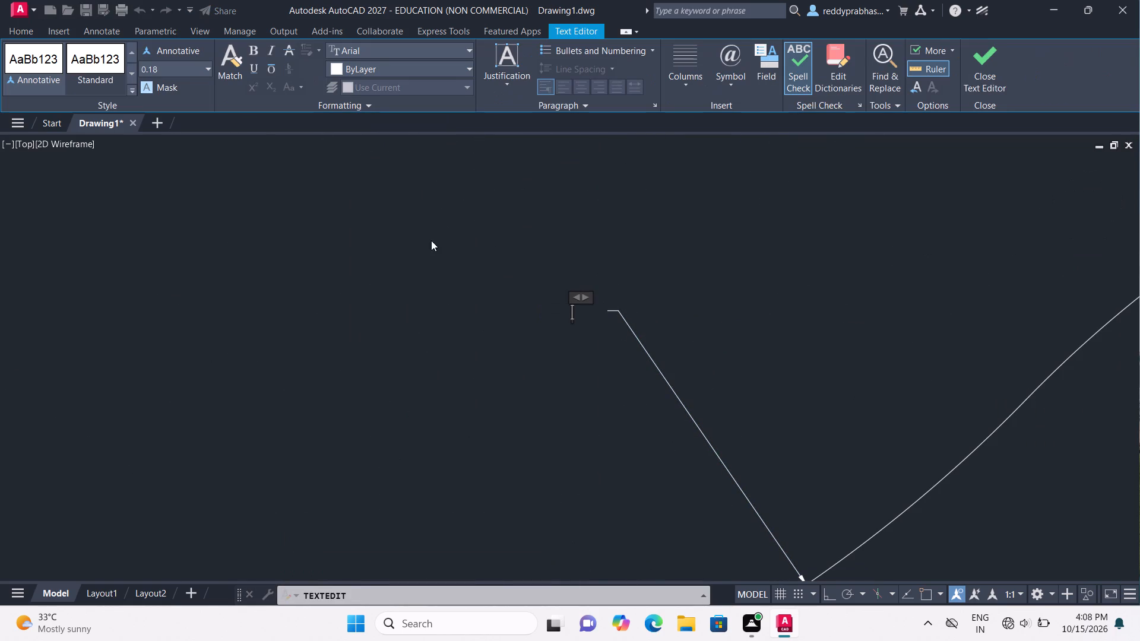
left_click(207, 69)
left_click(202, 82)
key("shift+r")
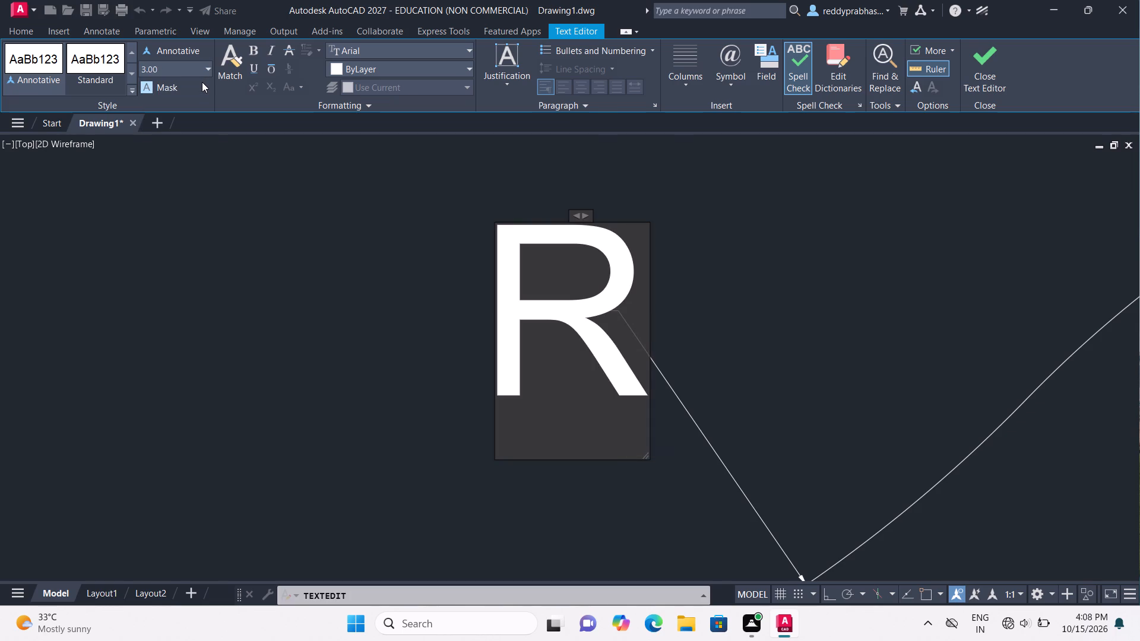
type("25")
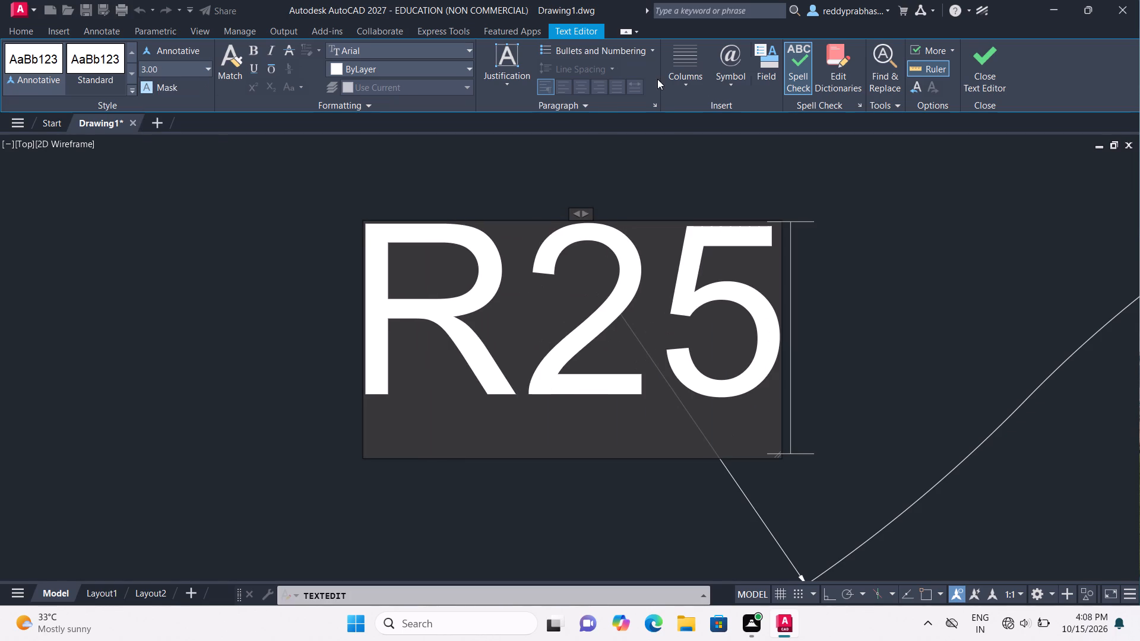
left_click(973, 56)
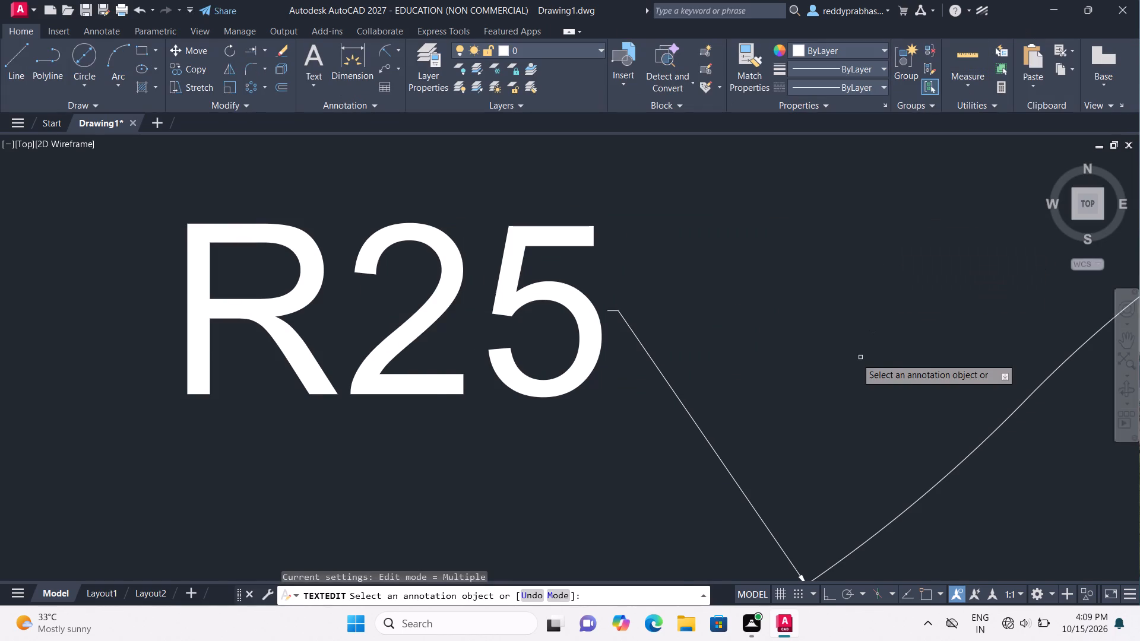
scroll(856, 358, "down", 4)
key("Escape")
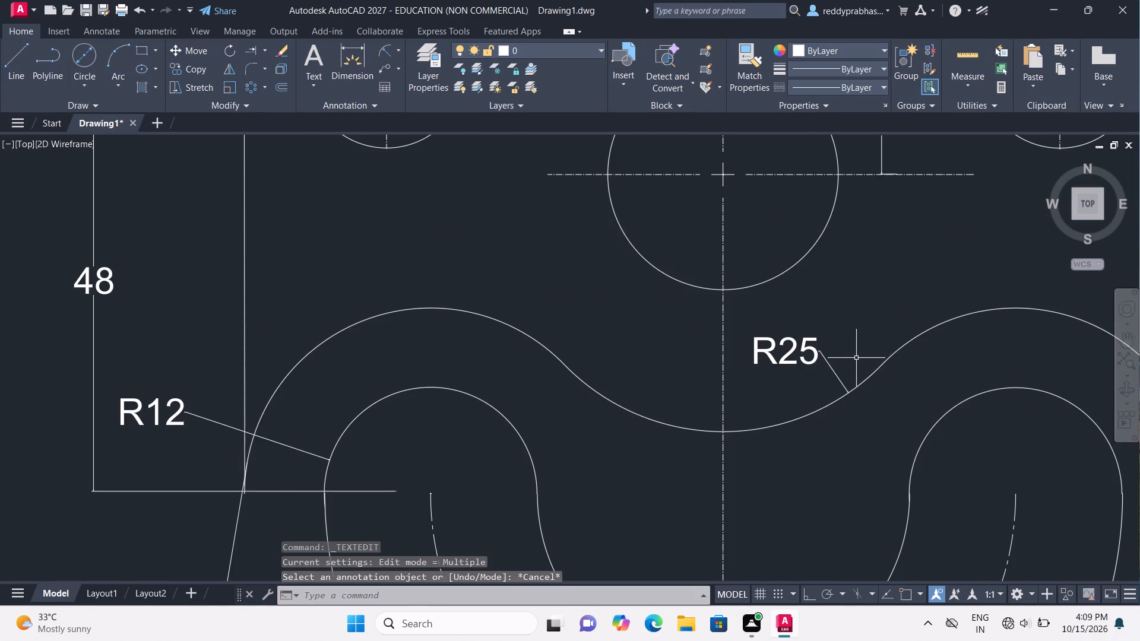
scroll(845, 364, "down", 2)
key("Escape")
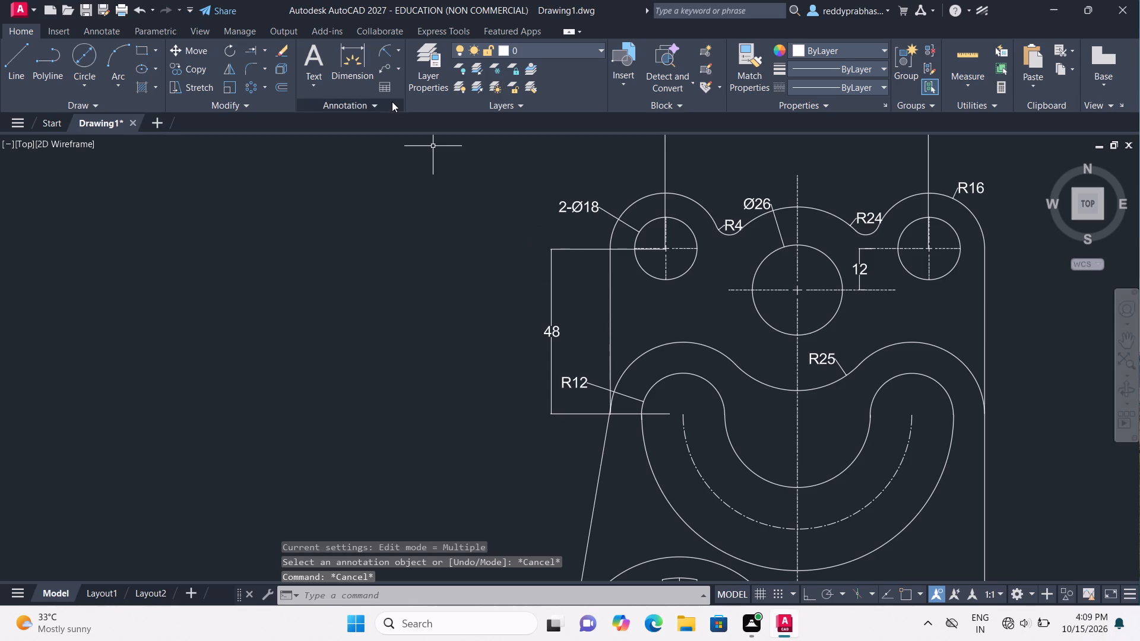
Add a radius dimension to the curved slot's large inner arc, placed inside the arc near its left side.
double_click(388, 44)
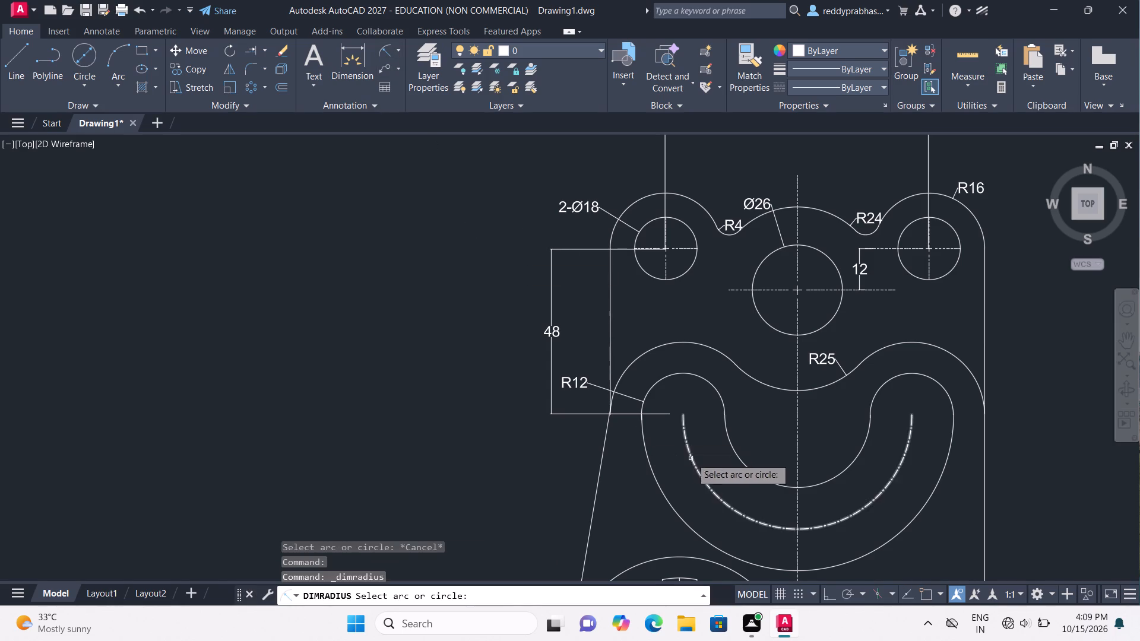
double_click(734, 451)
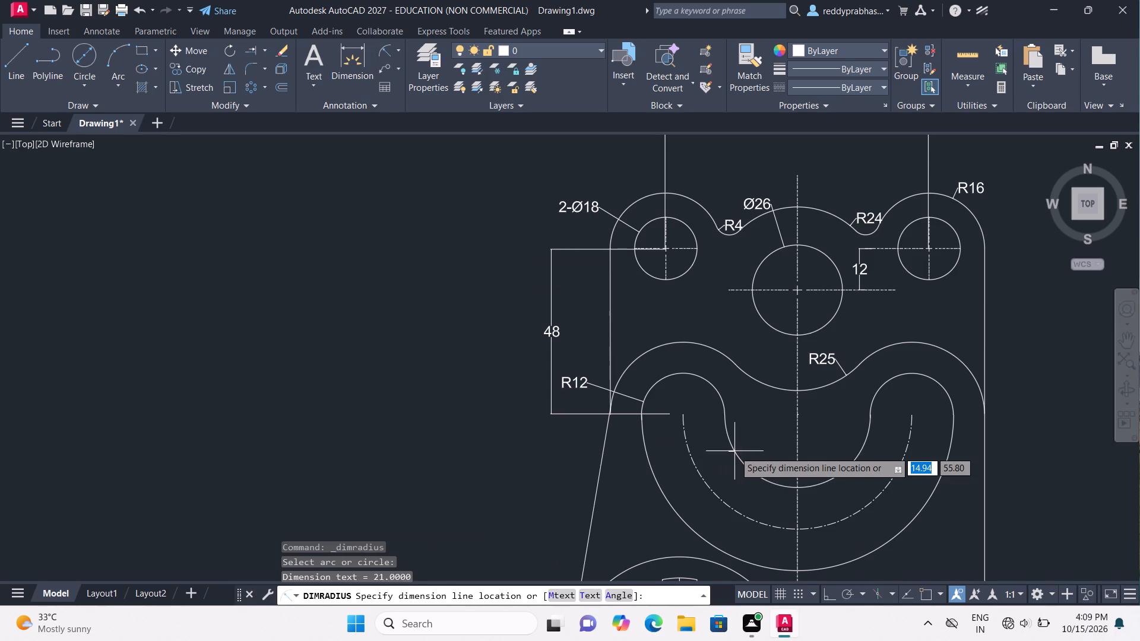
left_click(744, 431)
Replace the slot inner arc's radius dimension text with R21 at text height 3.00.
scroll(744, 437, "up", 5)
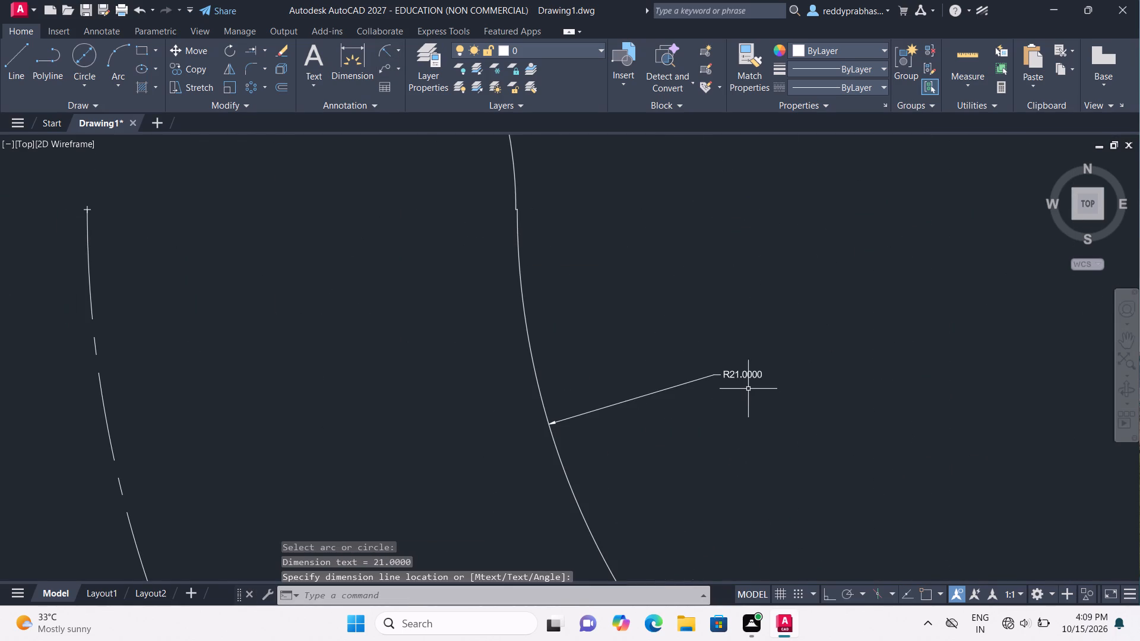
triple_click(751, 379)
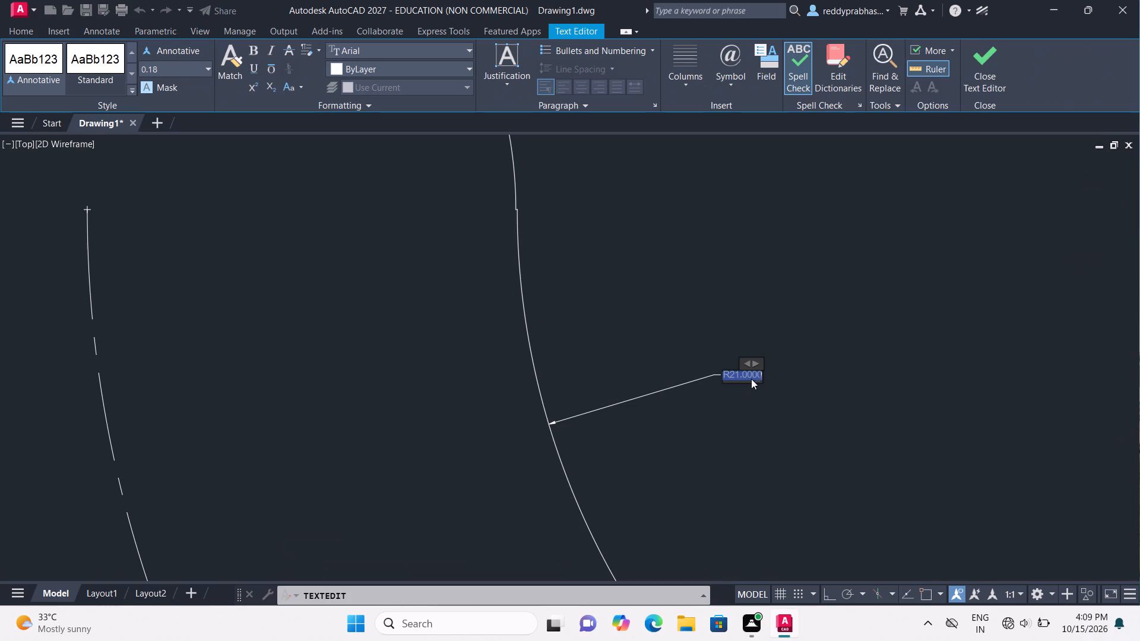
key("Right")
key("backslash")
key("BackSpace")
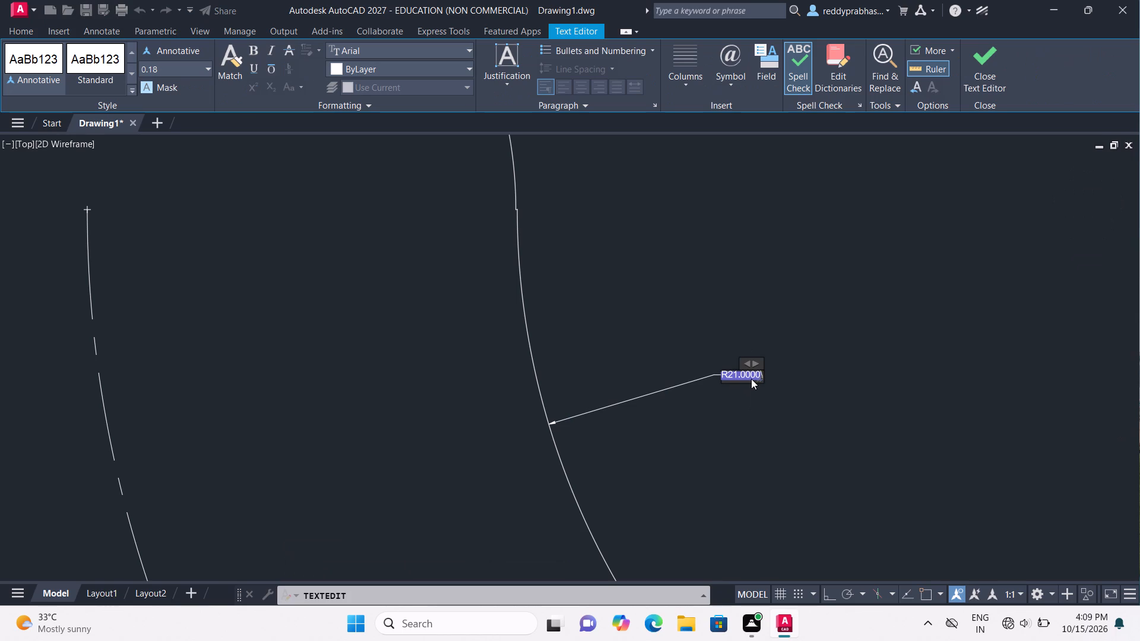
key("BackSpace")
left_click(211, 61)
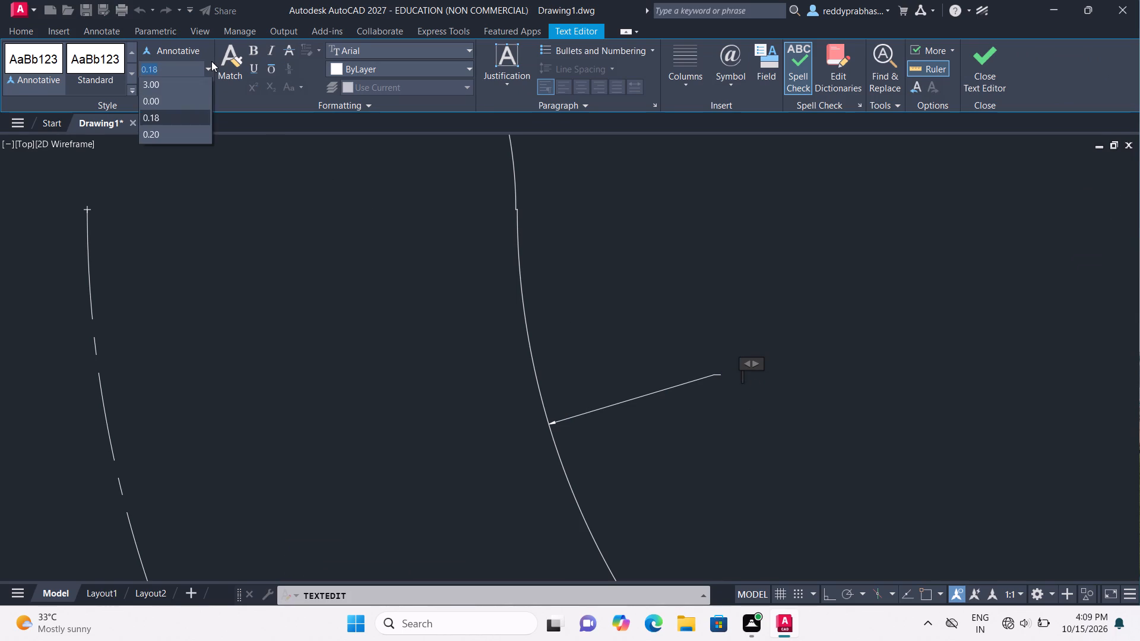
left_click(197, 93)
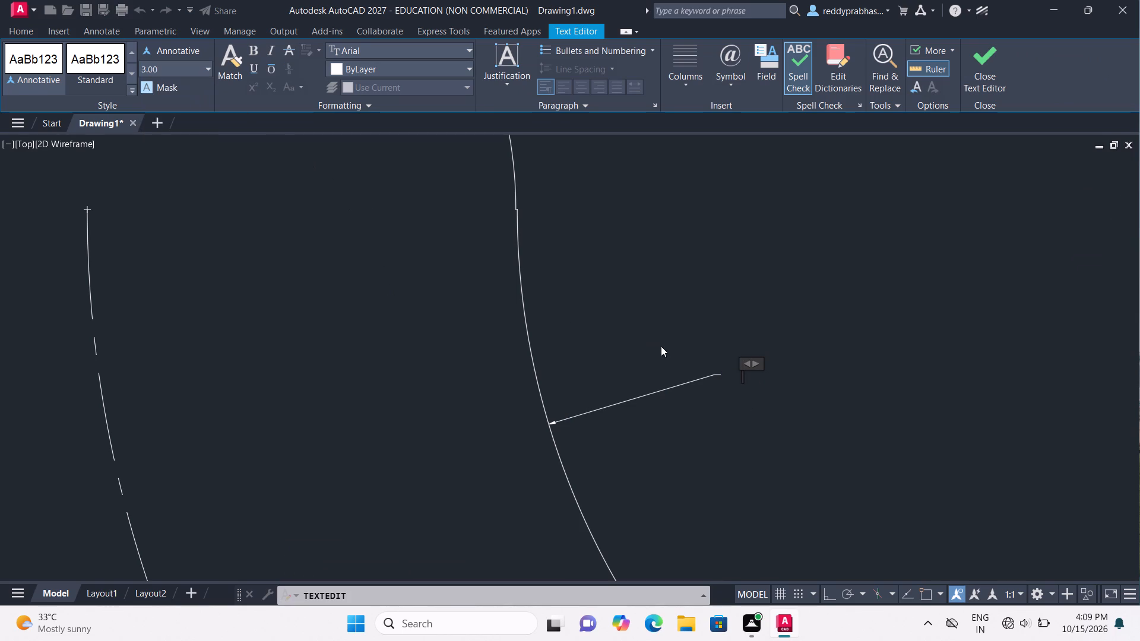
key("shift+r")
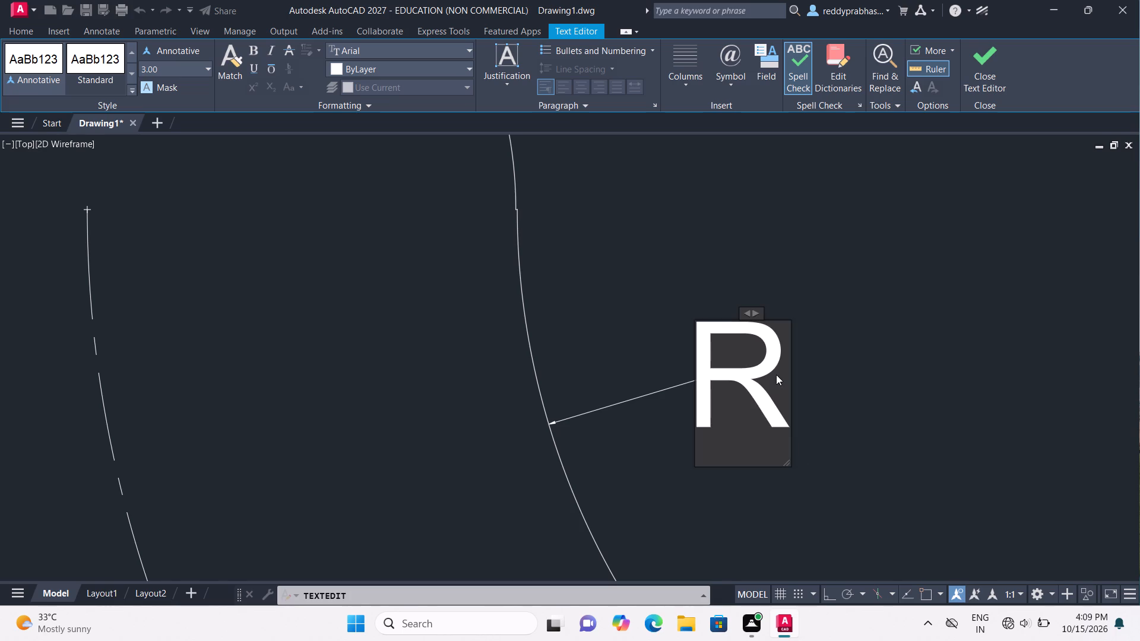
type("21")
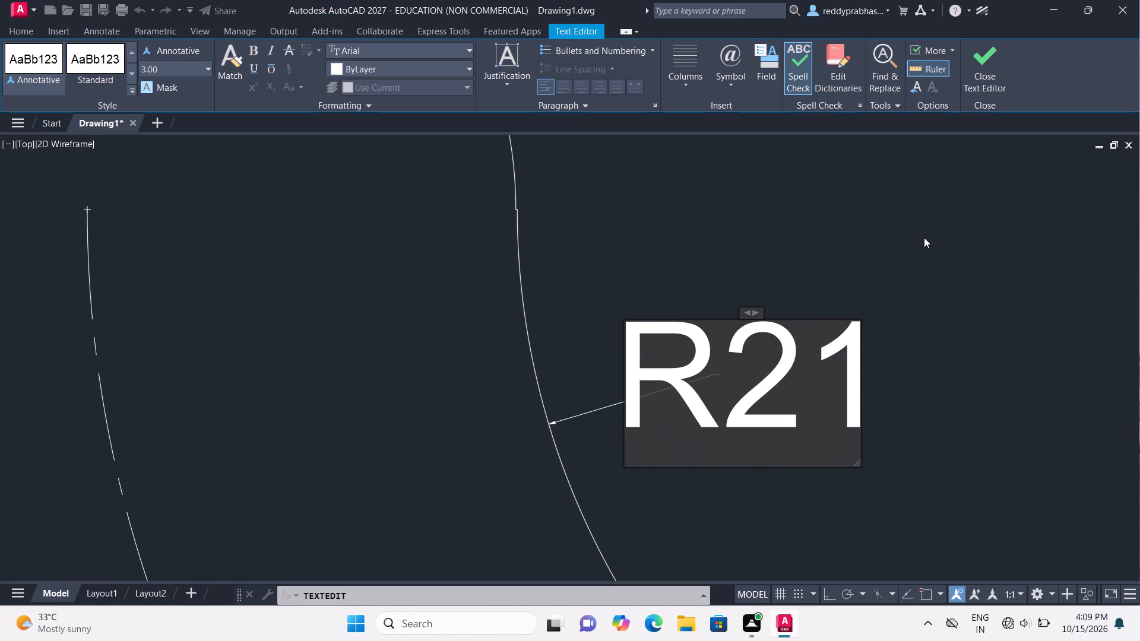
left_click(983, 58)
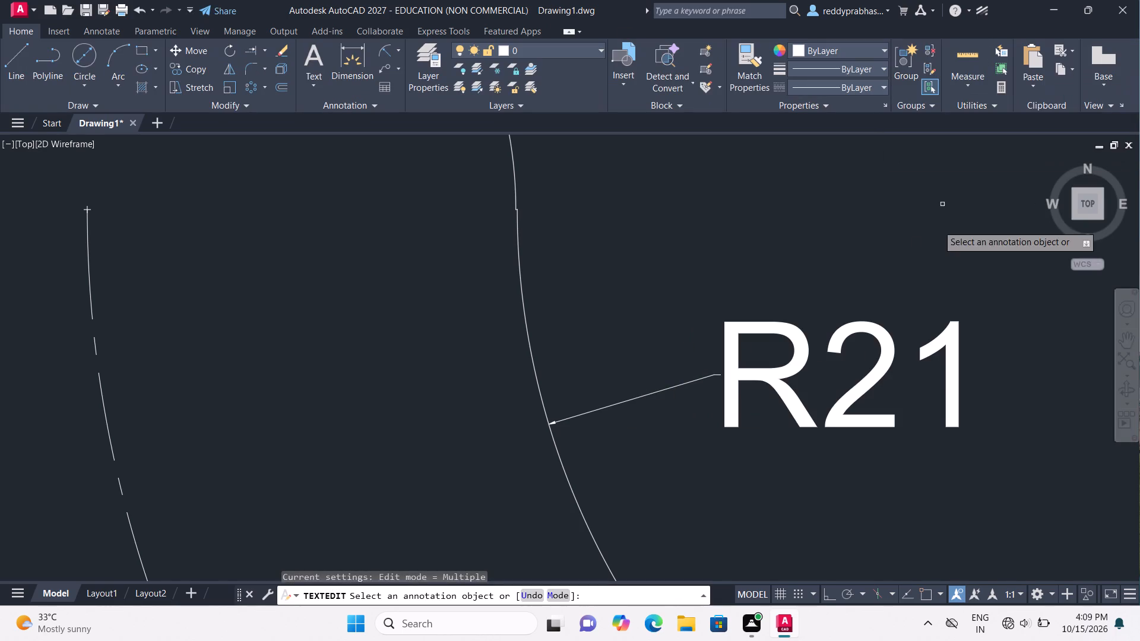
Extend the top of the notched hole's center mark upward past the surrounding outer circle into the curved slot.
scroll(942, 256, "down", 4)
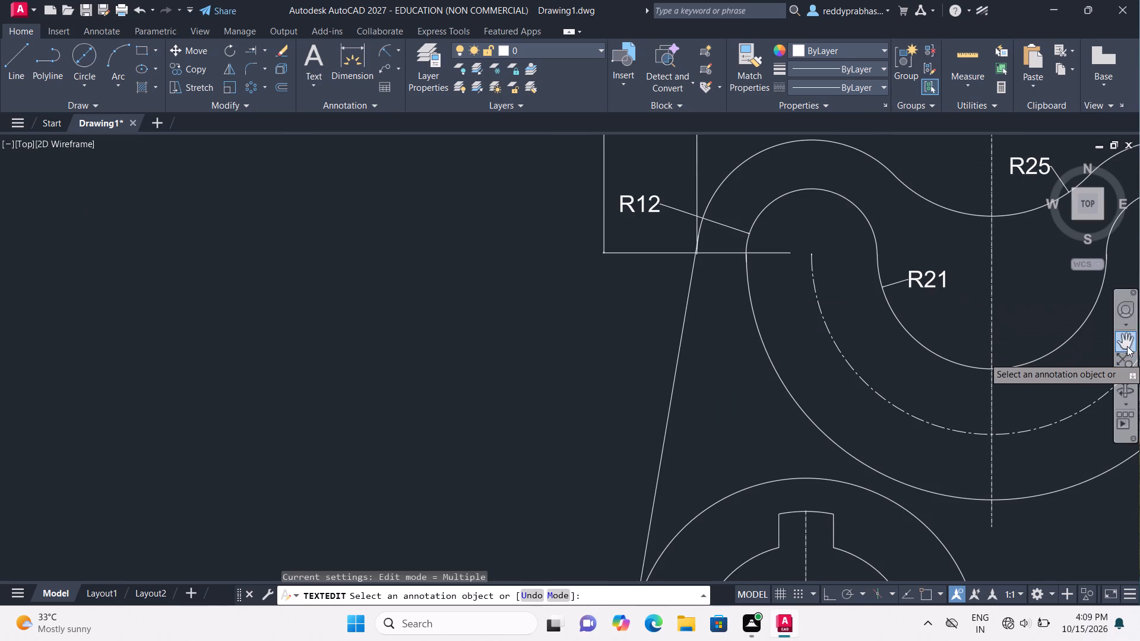
left_click(1127, 346)
left_click_drag(1059, 354, 660, 431)
left_click_drag(660, 431, 647, 433)
left_click(643, 433)
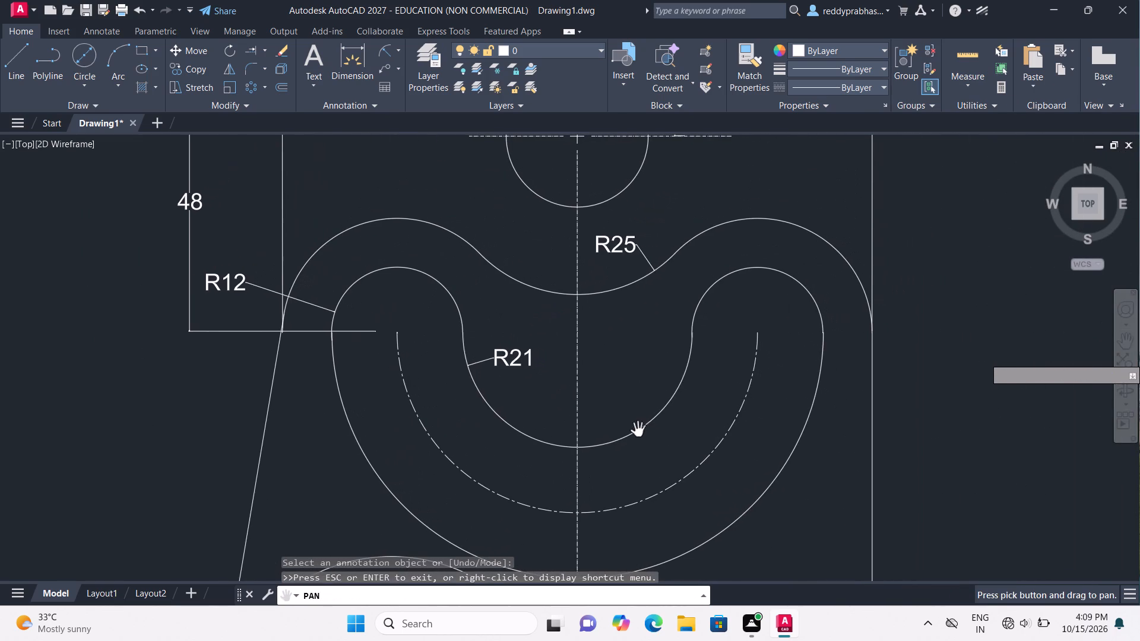
key("Escape")
key("Escape")
key("Escape")
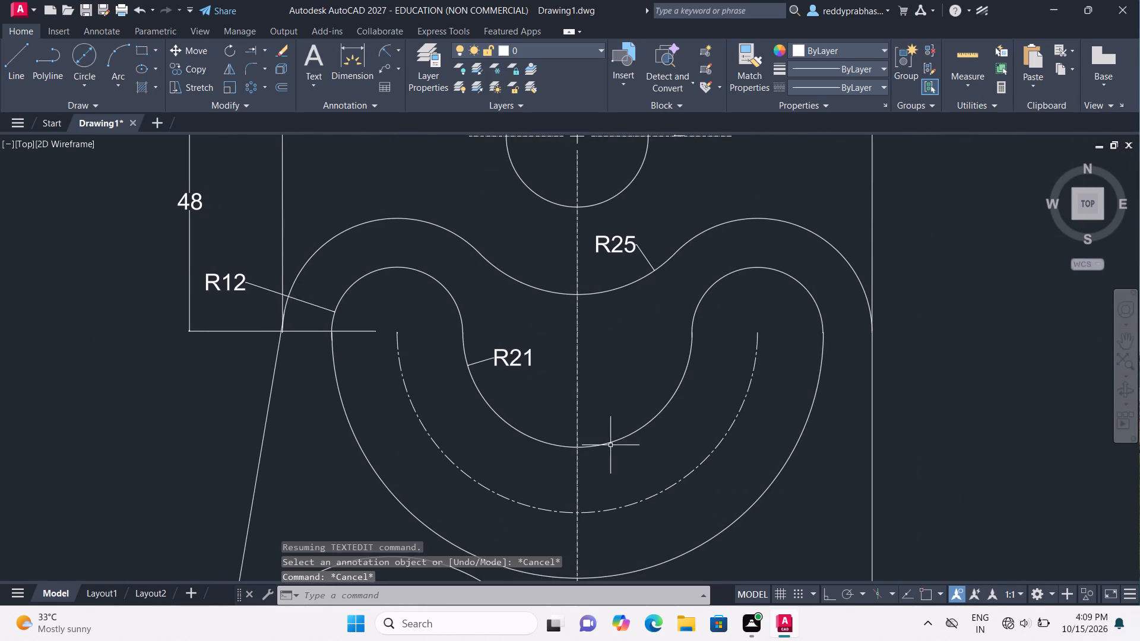
scroll(590, 470, "down", 2)
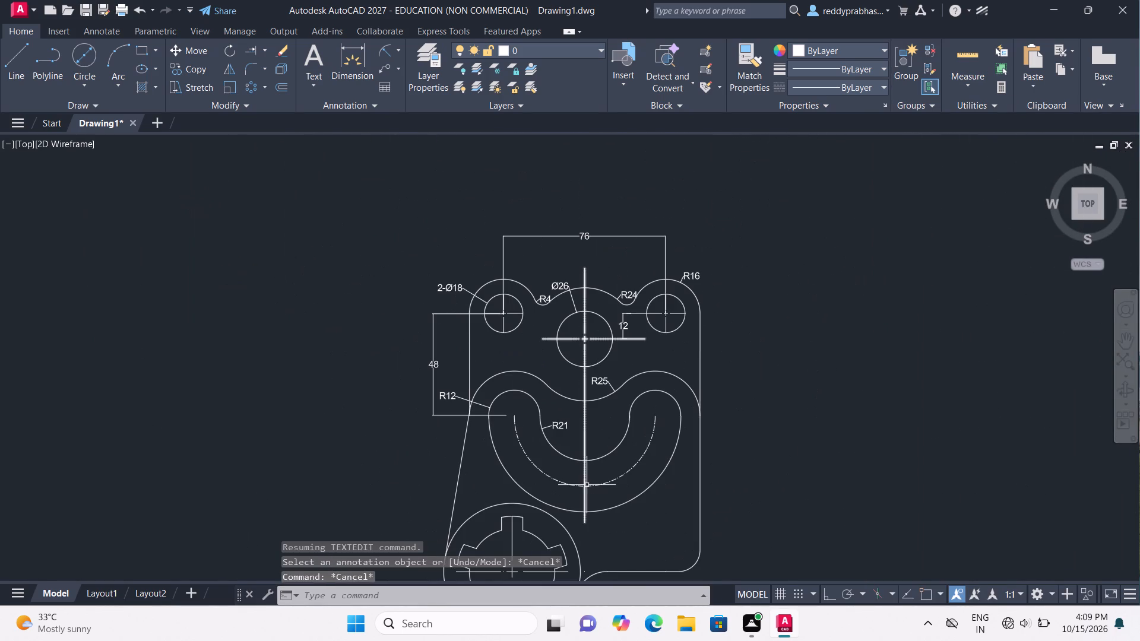
left_click(512, 533)
left_click(515, 513)
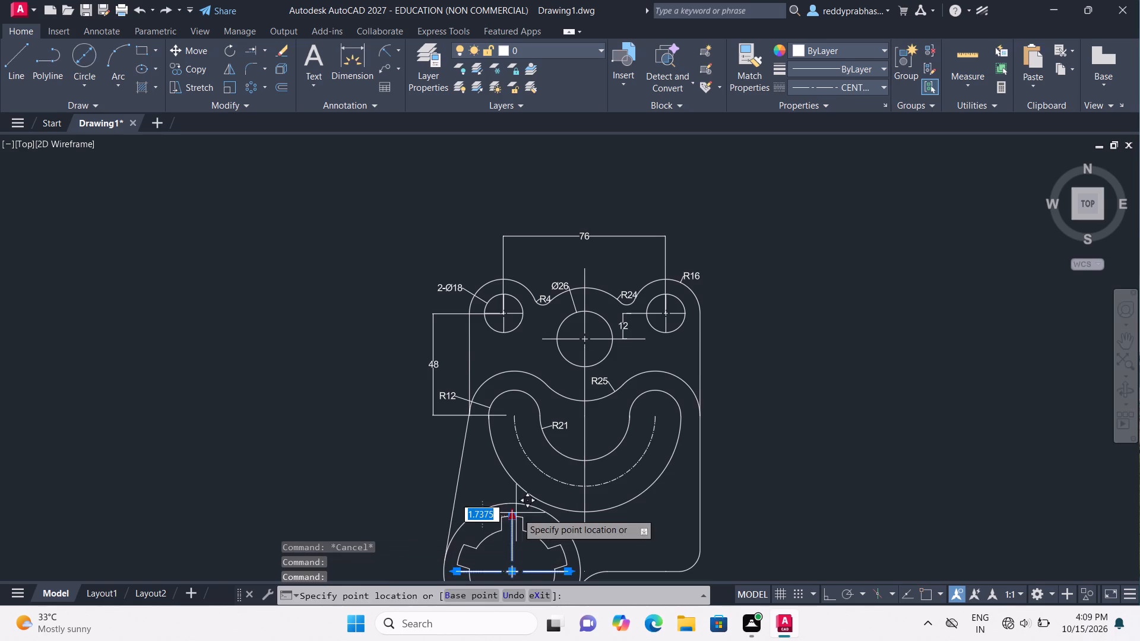
left_click(518, 511)
left_click_drag(514, 509, 520, 502)
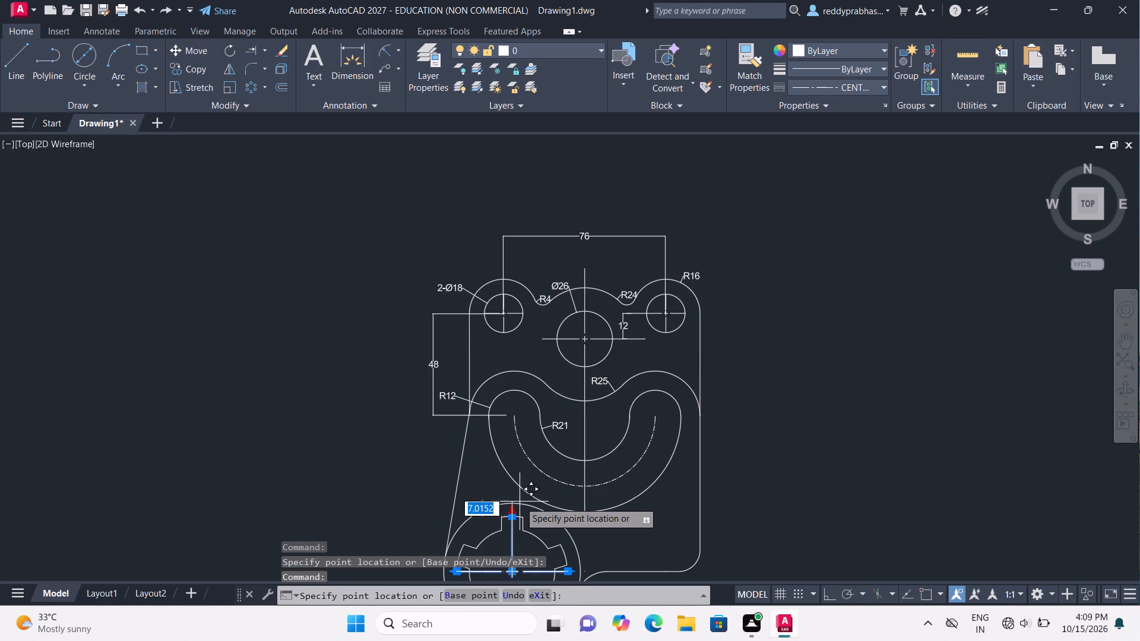
left_click_drag(520, 502, 524, 488)
key("Escape")
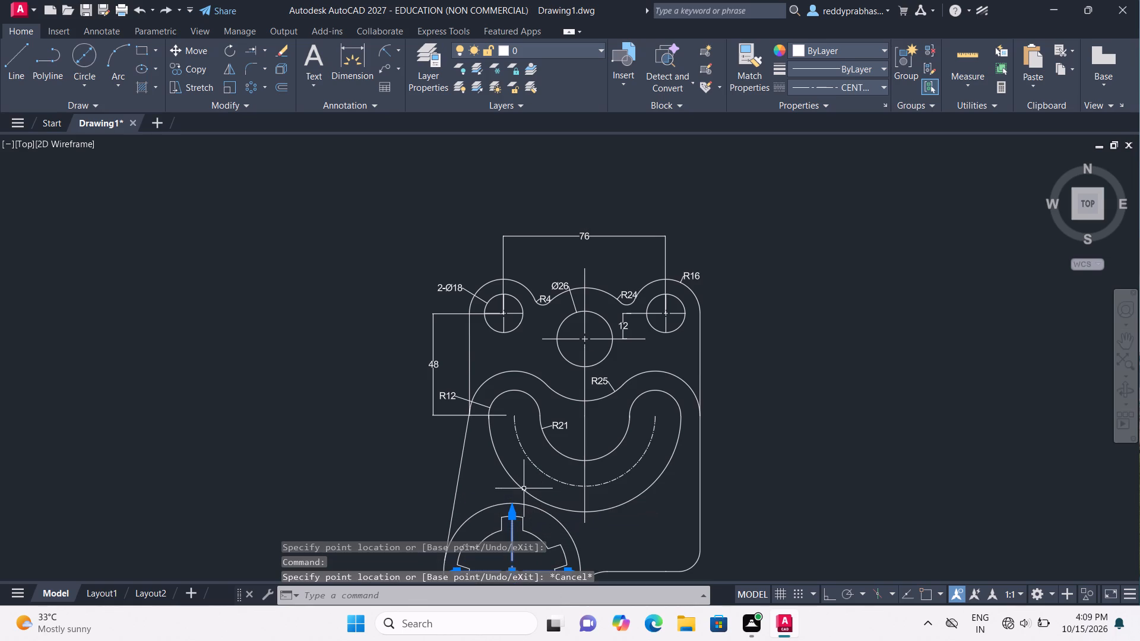
left_click_drag(511, 512, 515, 491)
left_click(515, 491)
key("Escape")
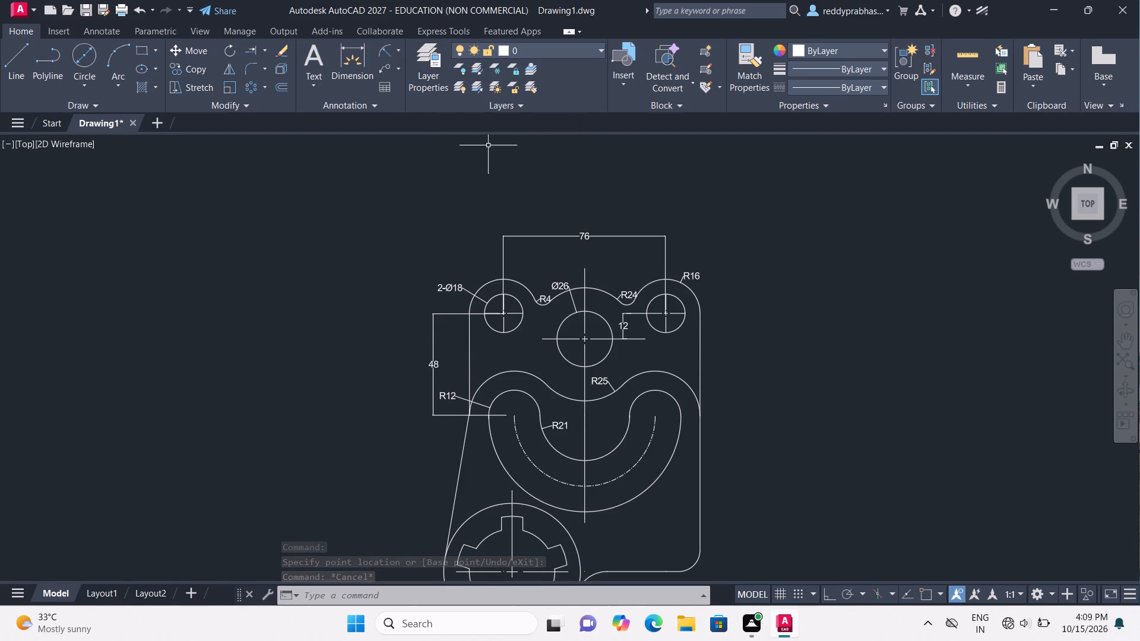
Add a radius dimension to the curved slot's dash-dot centerline arc, placed outside the slot near its lower right side.
left_click(385, 53)
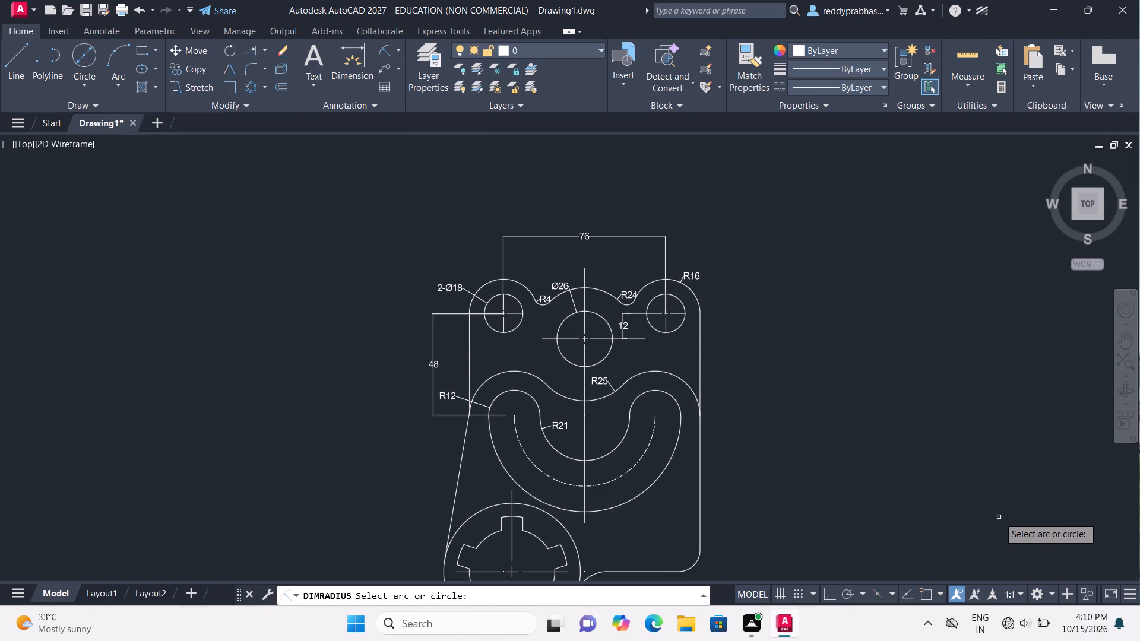
left_click(640, 461)
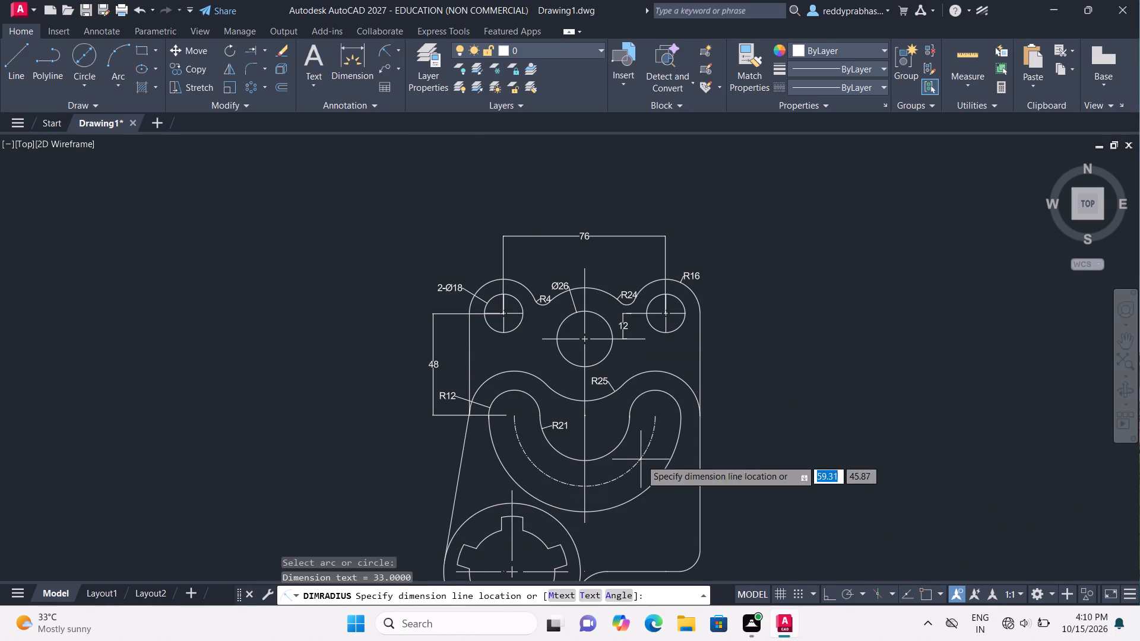
left_click(686, 489)
Replace the slot centerline arc's radius dimension text with R33 at text height 3.00.
scroll(685, 488, "up", 7)
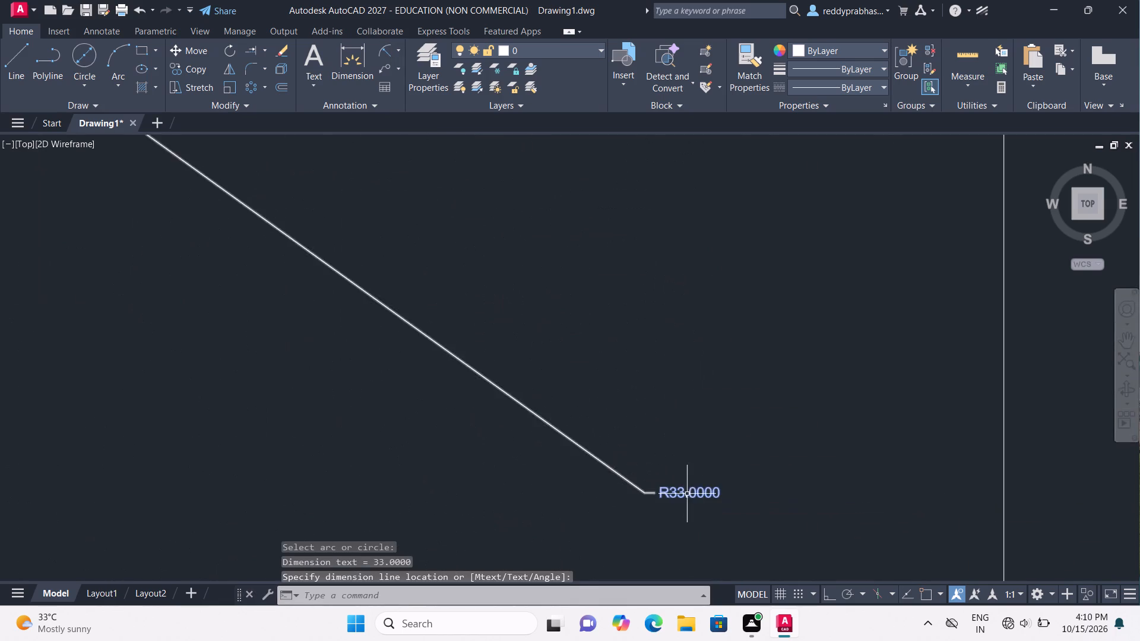
double_click(696, 497)
key("Right")
key("BackSpace")
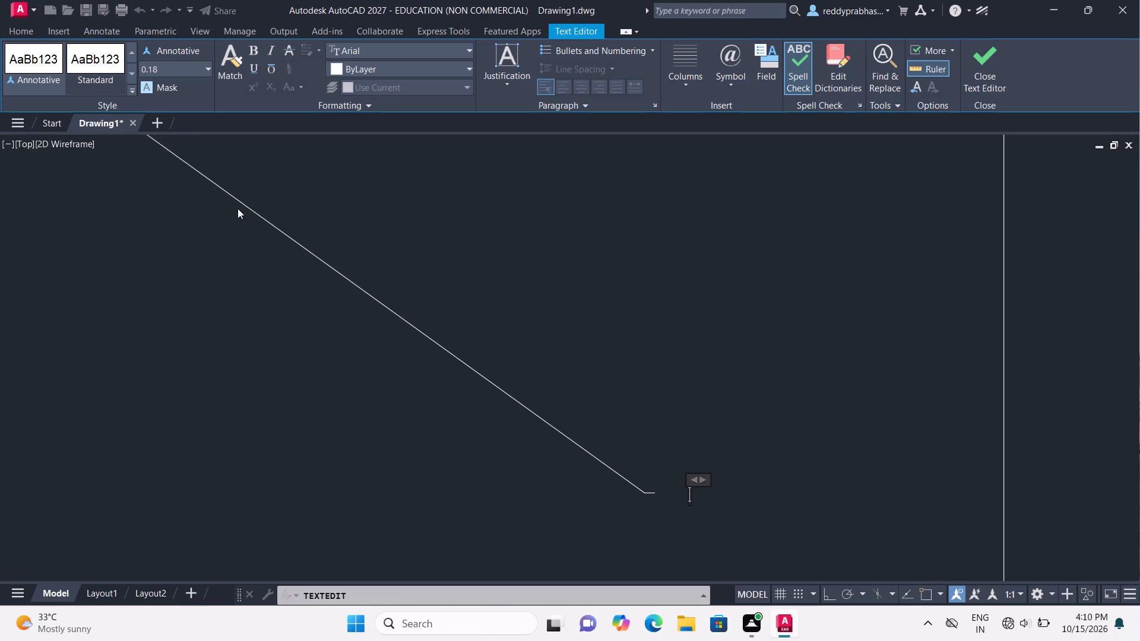
left_click(204, 68)
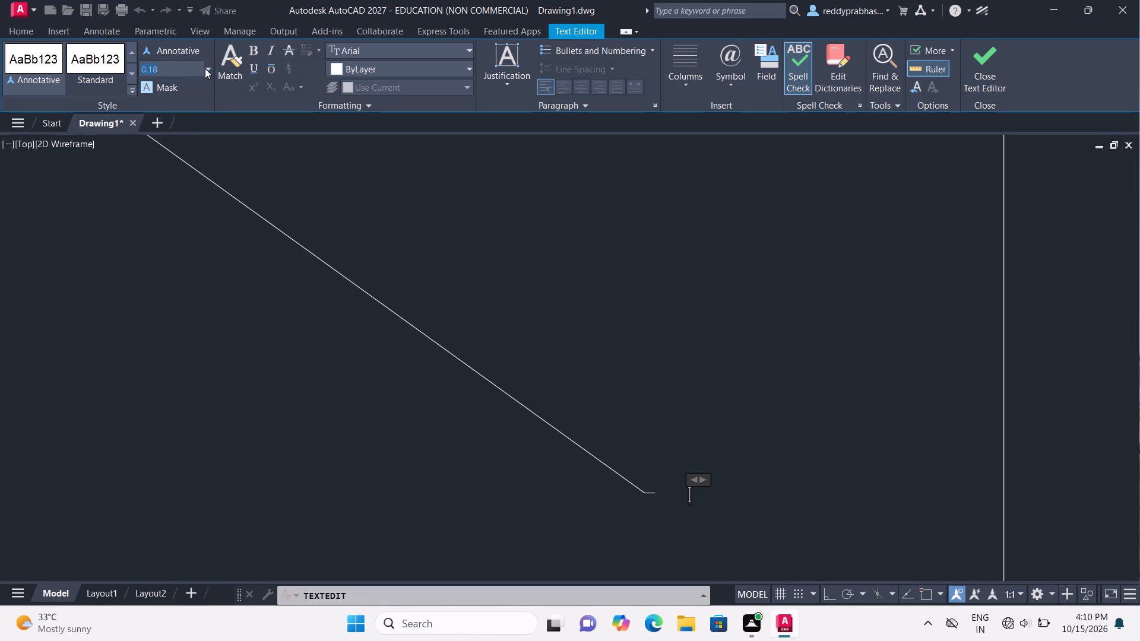
left_click(210, 66)
left_click(199, 87)
key("shift+r")
key("BackSpace")
key("BackSpace")
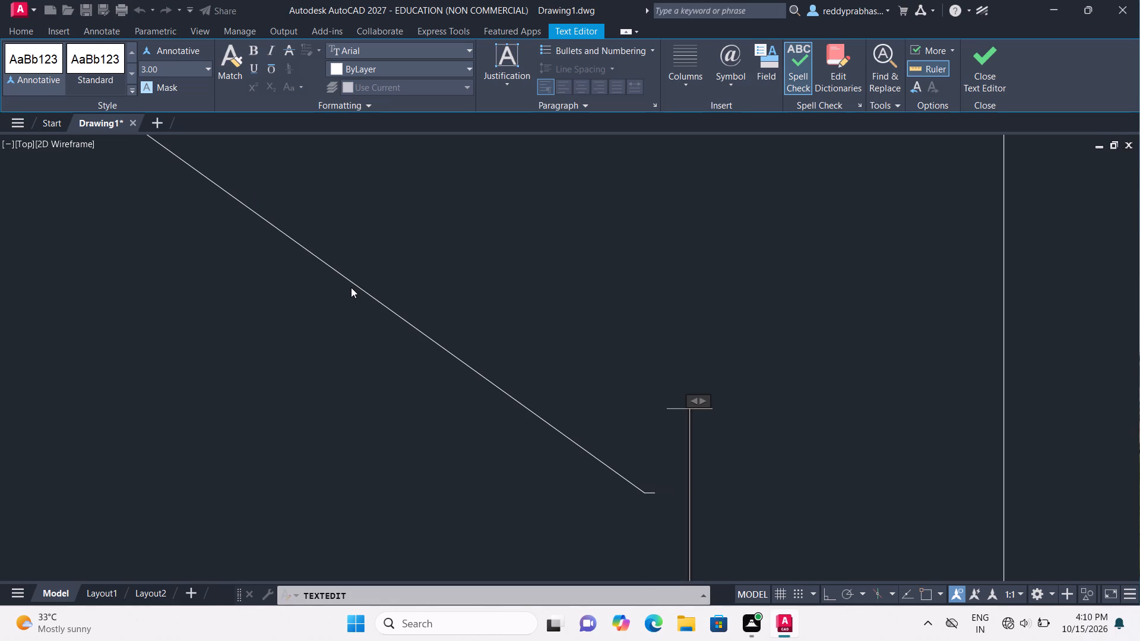
key("shift+r")
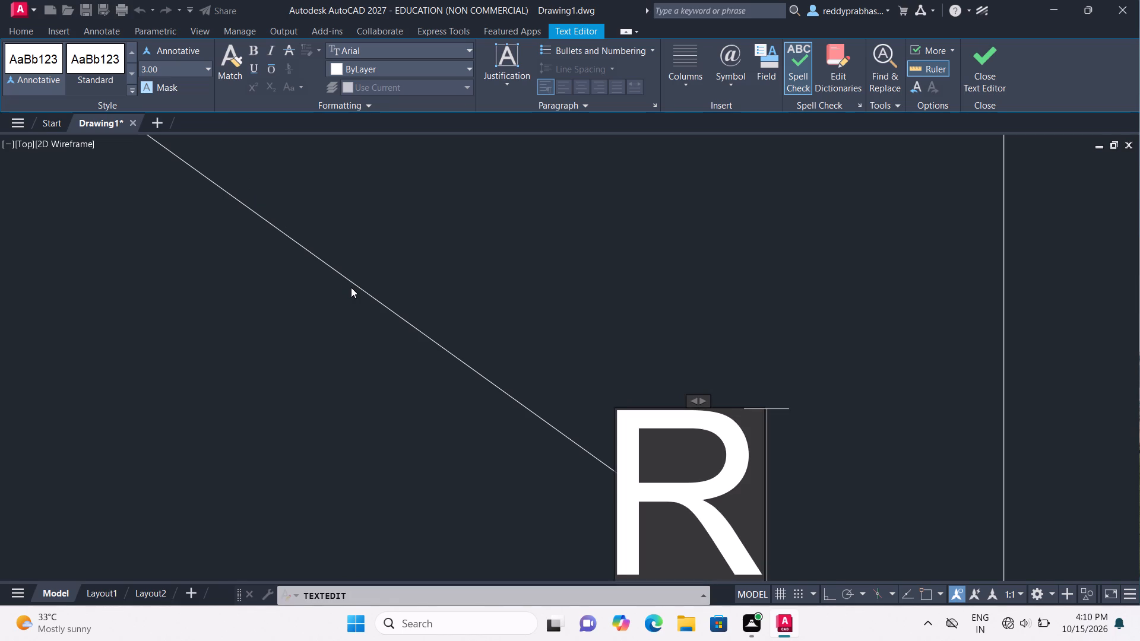
type("33")
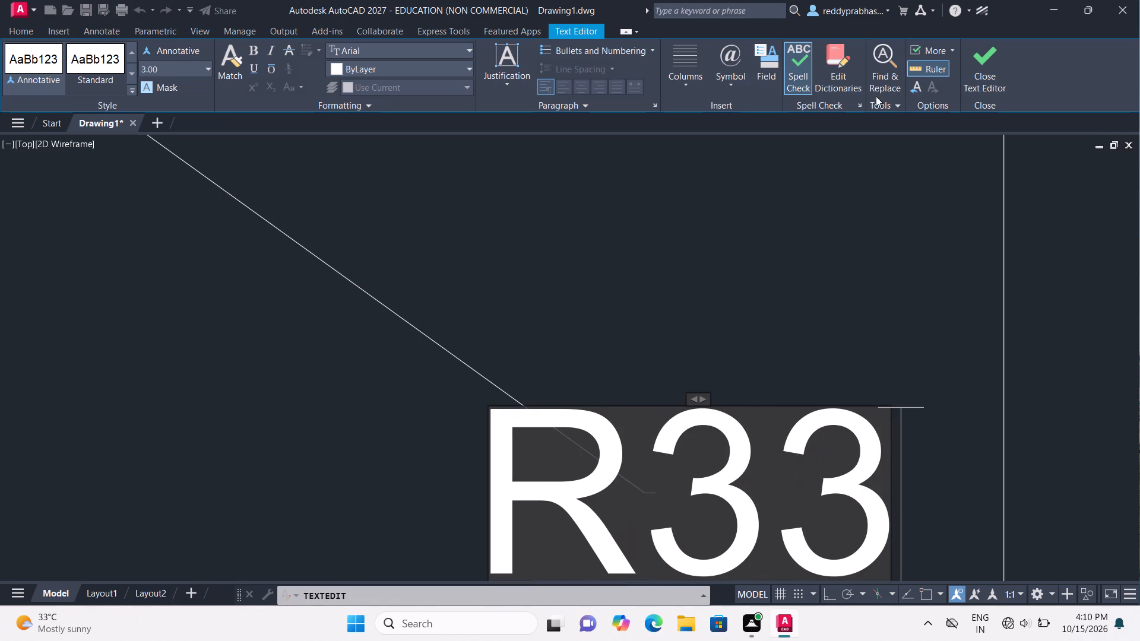
left_click(1000, 47)
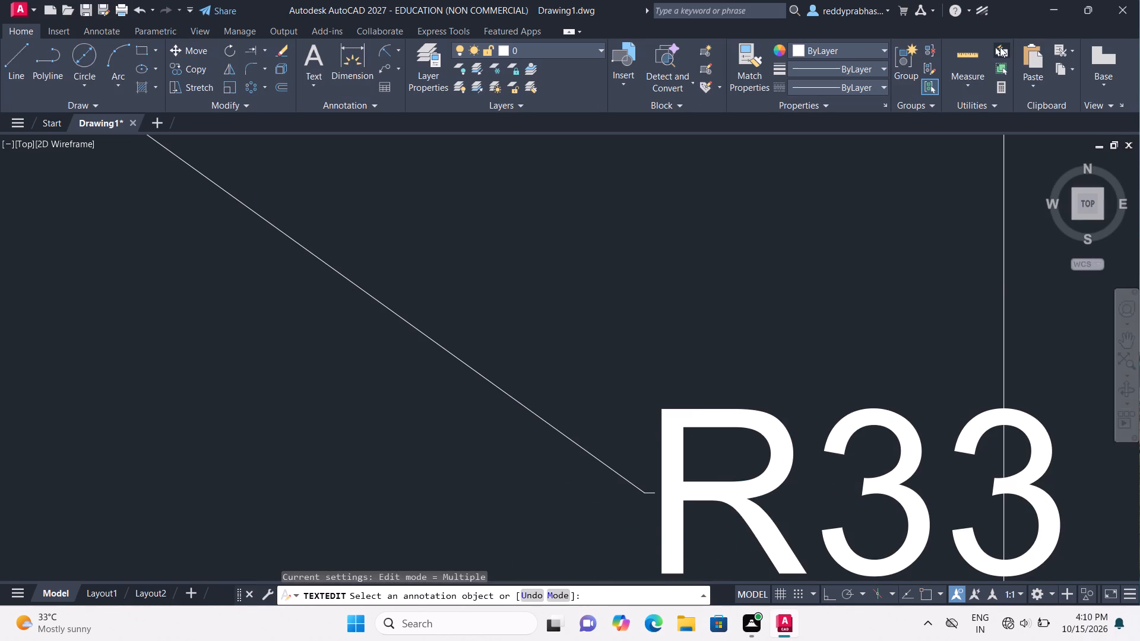
scroll(863, 304, "down", 5)
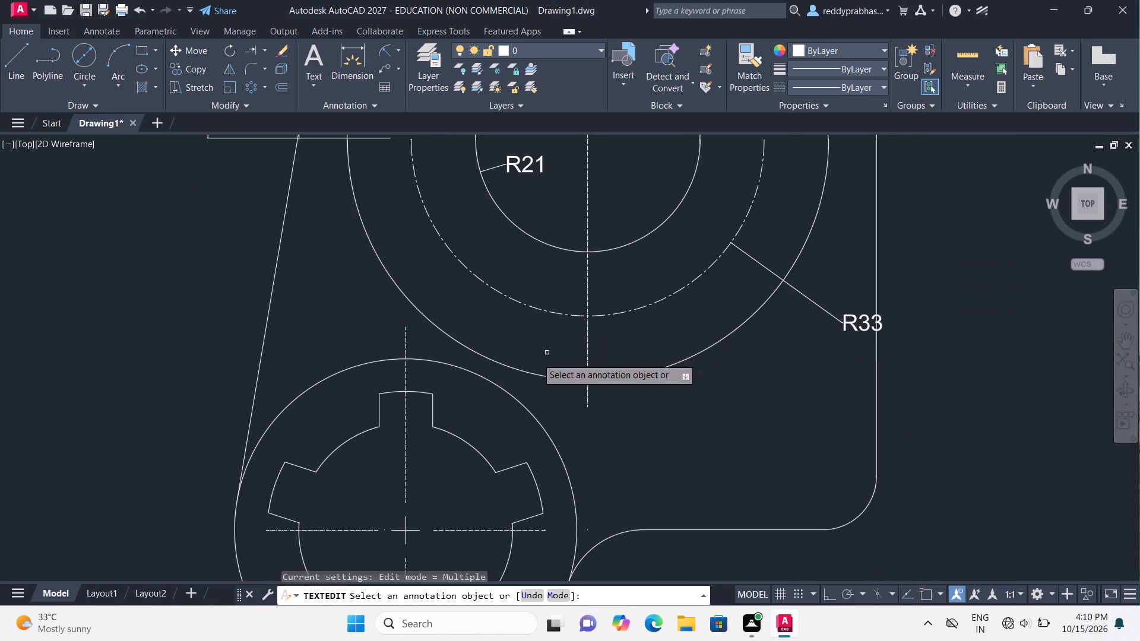
key("Escape")
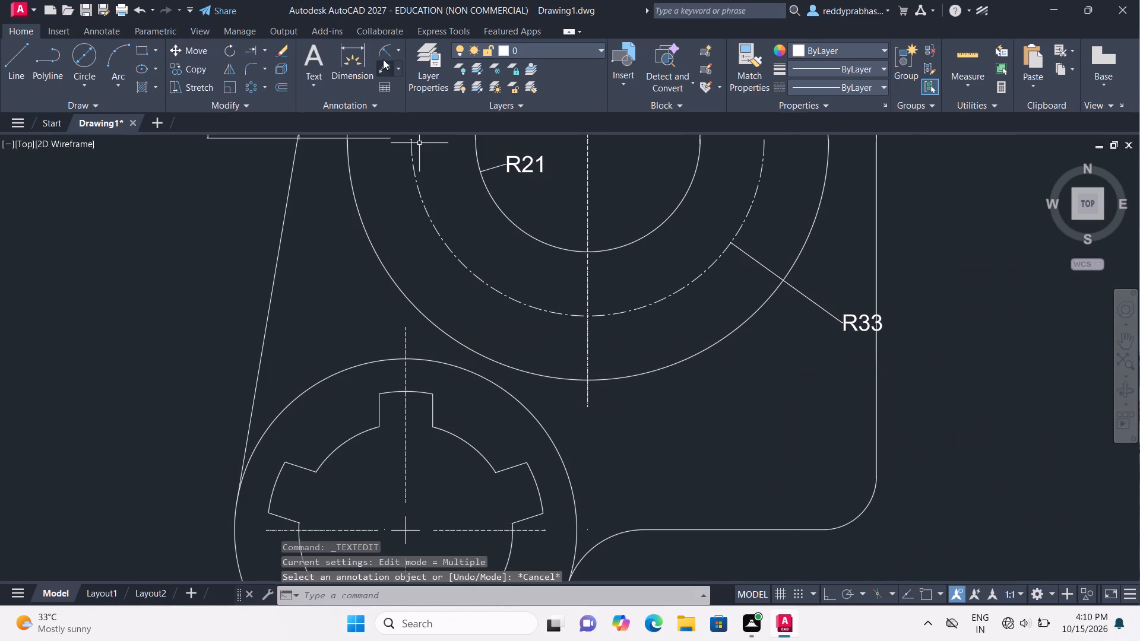
Add a horizontal linear dimension between the notched hole's vertical centerline and the slot's vertical centerline, placed just above the hole's outer circle.
left_click(395, 51)
left_click(395, 79)
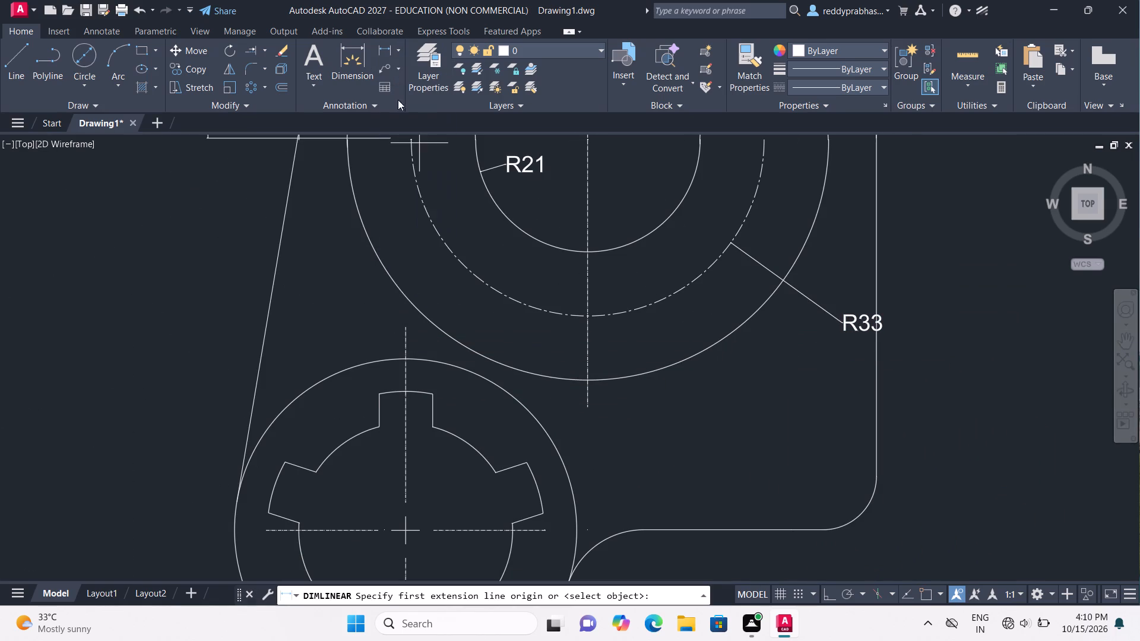
left_click(406, 385)
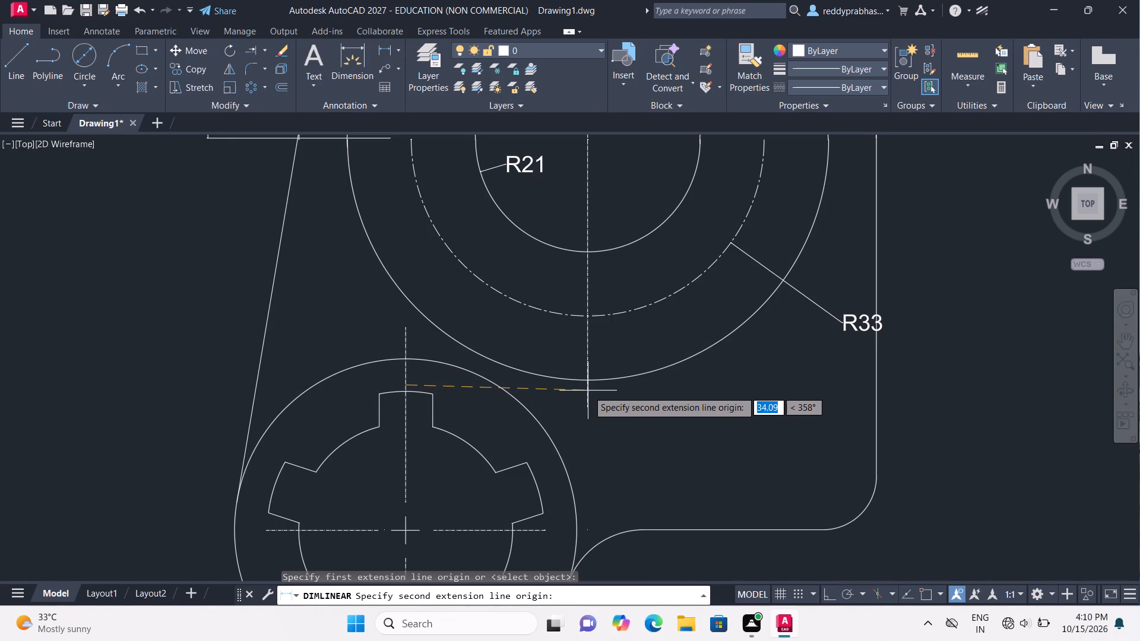
left_click(588, 391)
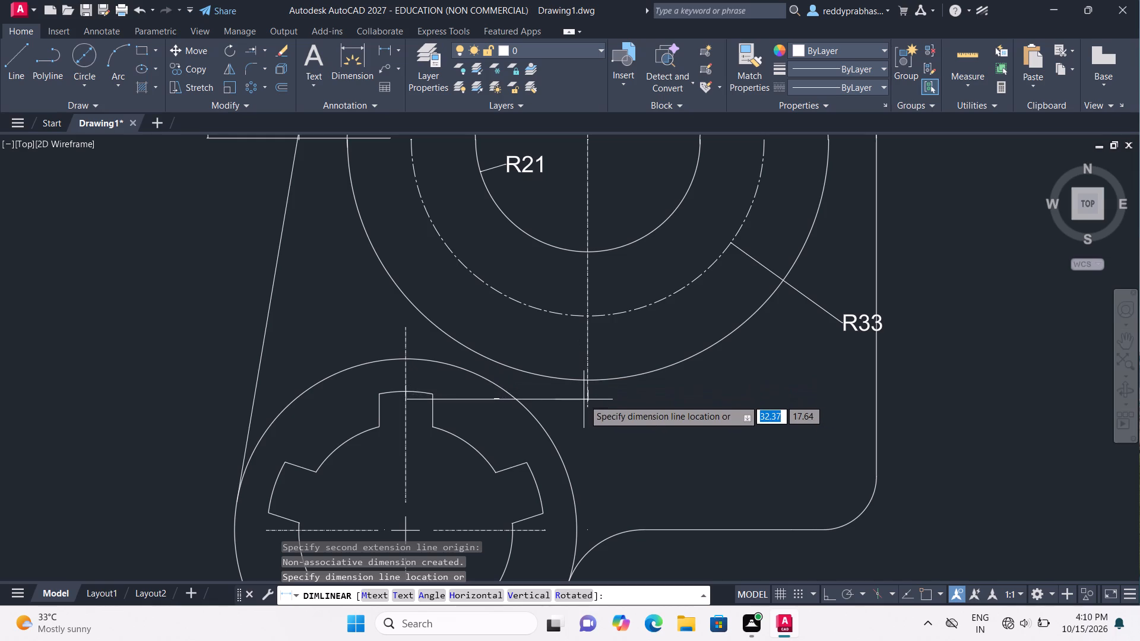
left_click(575, 338)
Replace the text of the horizontal dimension between the two vertical centerlines with 34 at text height 3.00.
scroll(510, 344, "up", 3)
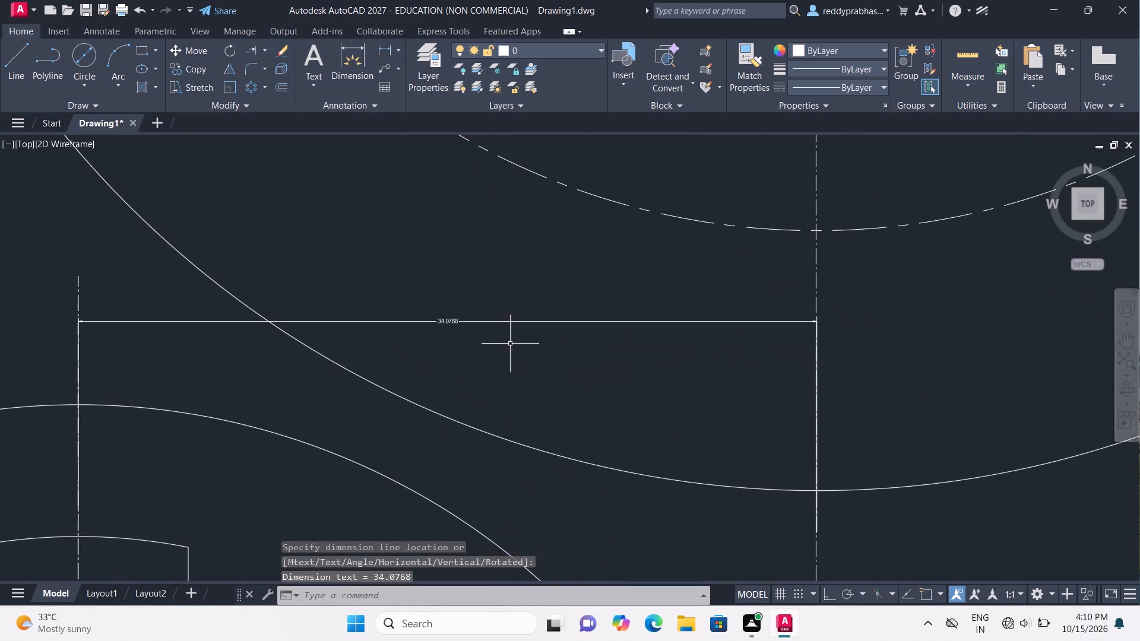
double_click(456, 322)
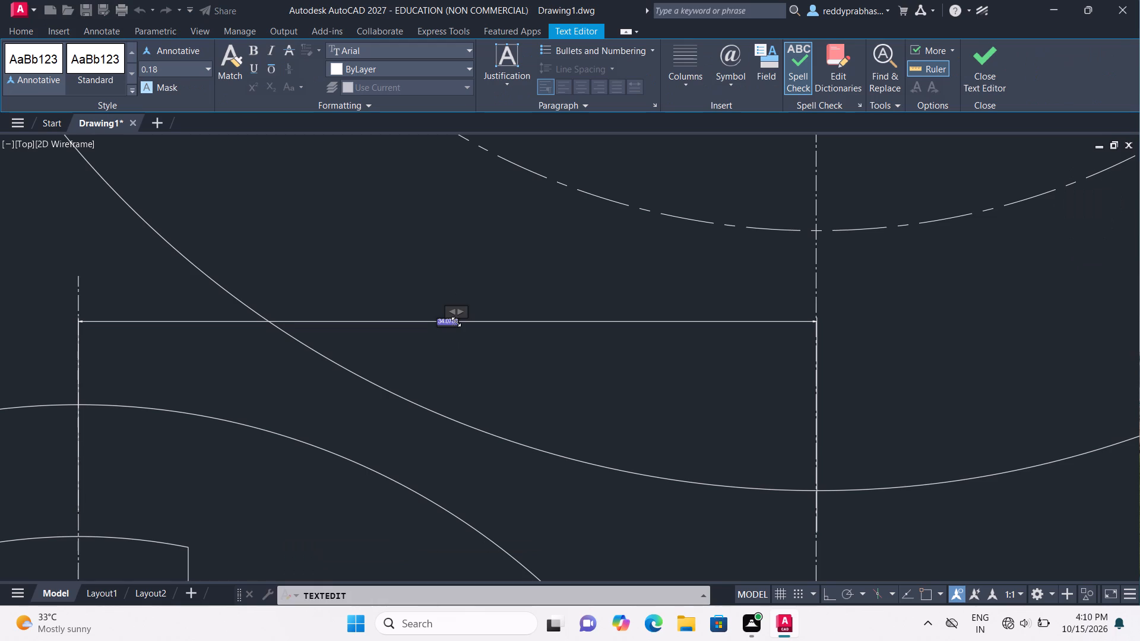
key("Right")
key("BackSpace")
left_click(205, 67)
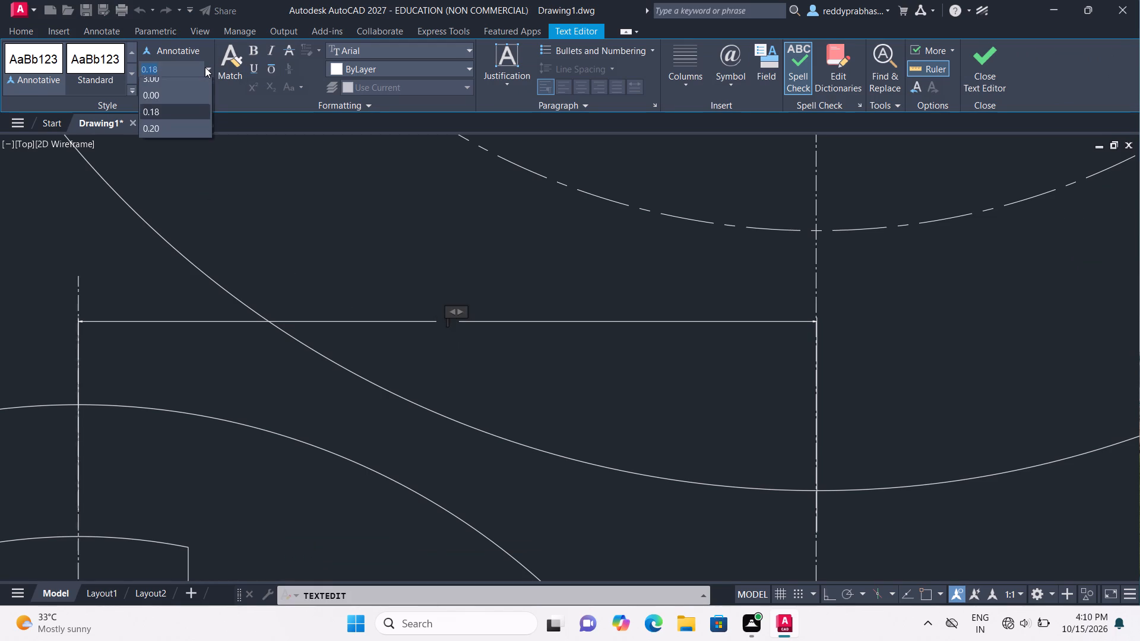
left_click(195, 84)
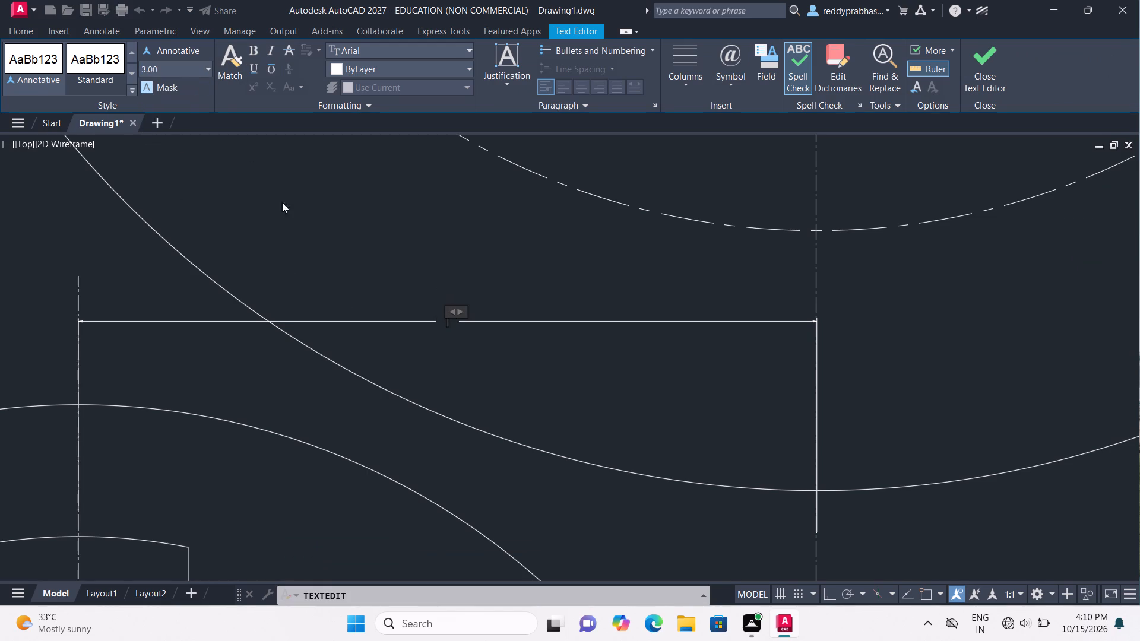
type("34")
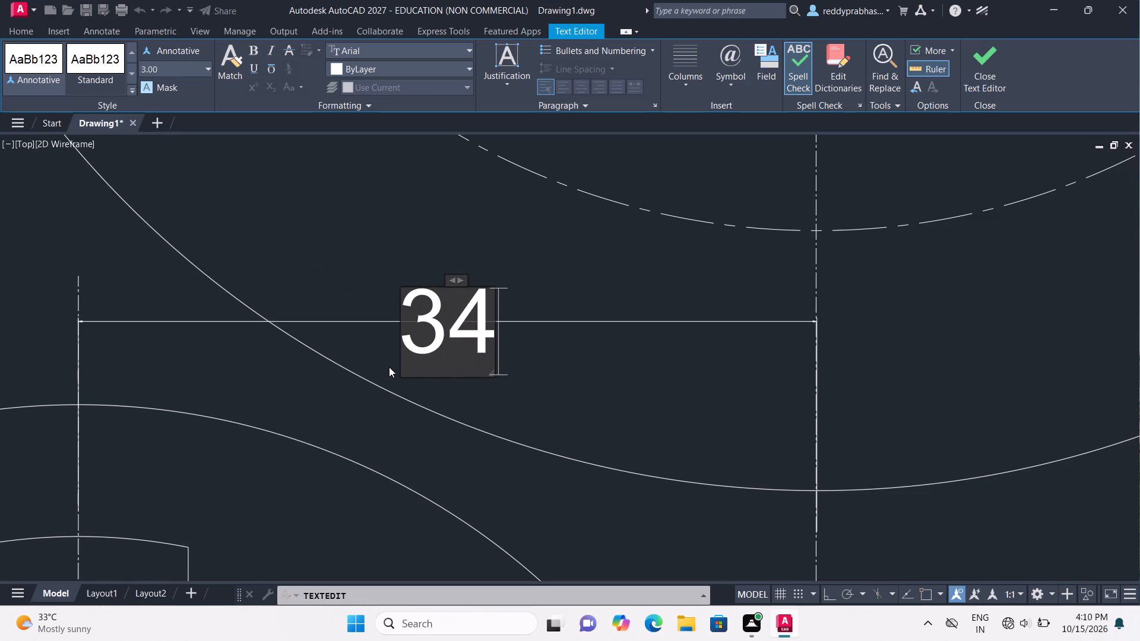
left_click(980, 73)
scroll(706, 401, "down", 2)
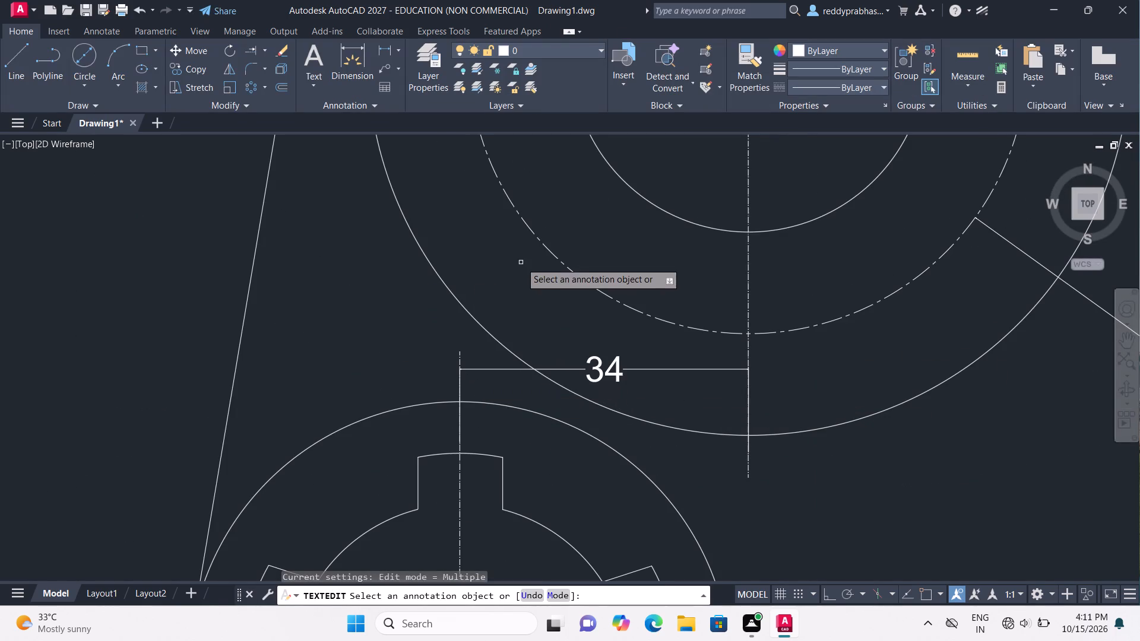
key("Escape")
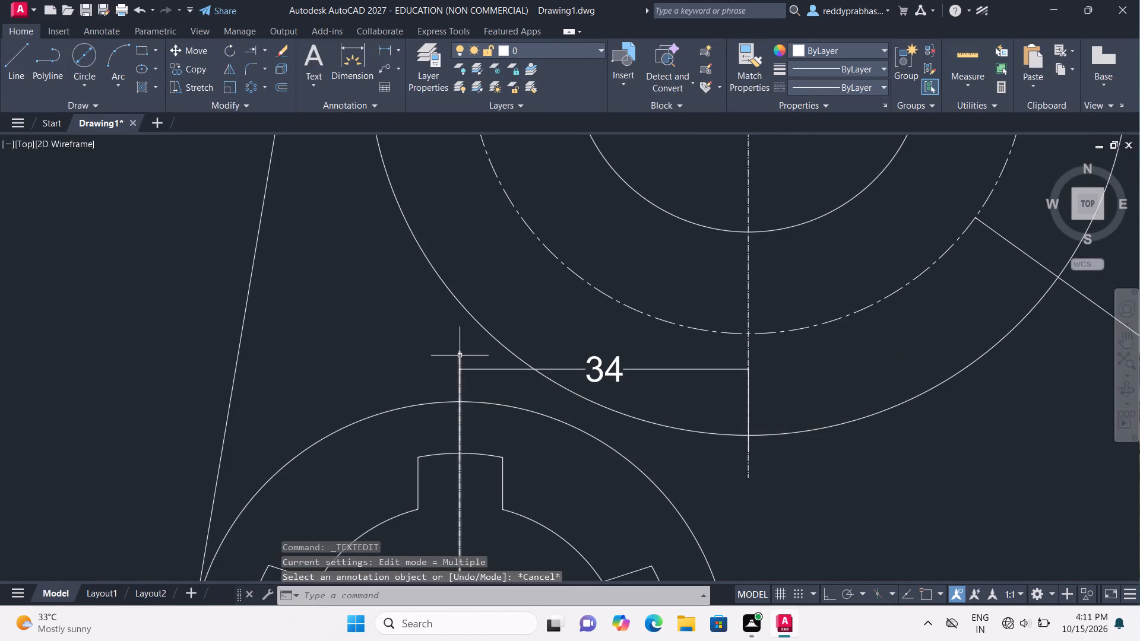
Shorten the top extension of the notched hole's center mark to end at the 34 dimension line.
left_click(459, 353)
left_click_drag(459, 353, 463, 368)
left_click_drag(461, 351, 461, 351)
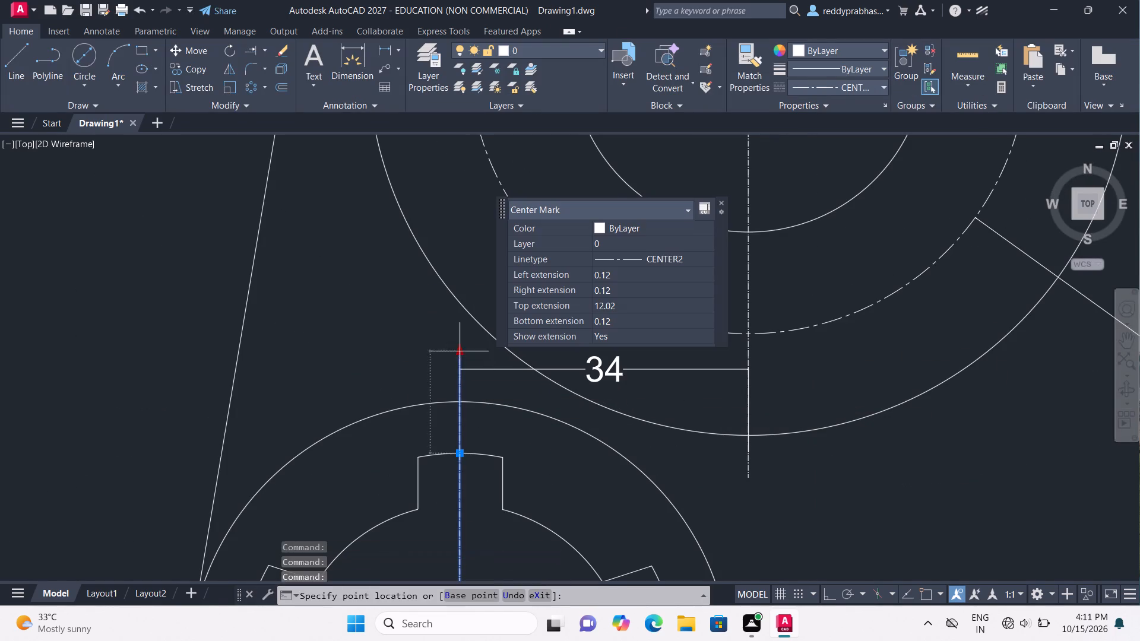
left_click_drag(461, 351, 466, 369)
left_click(466, 369)
key("Escape")
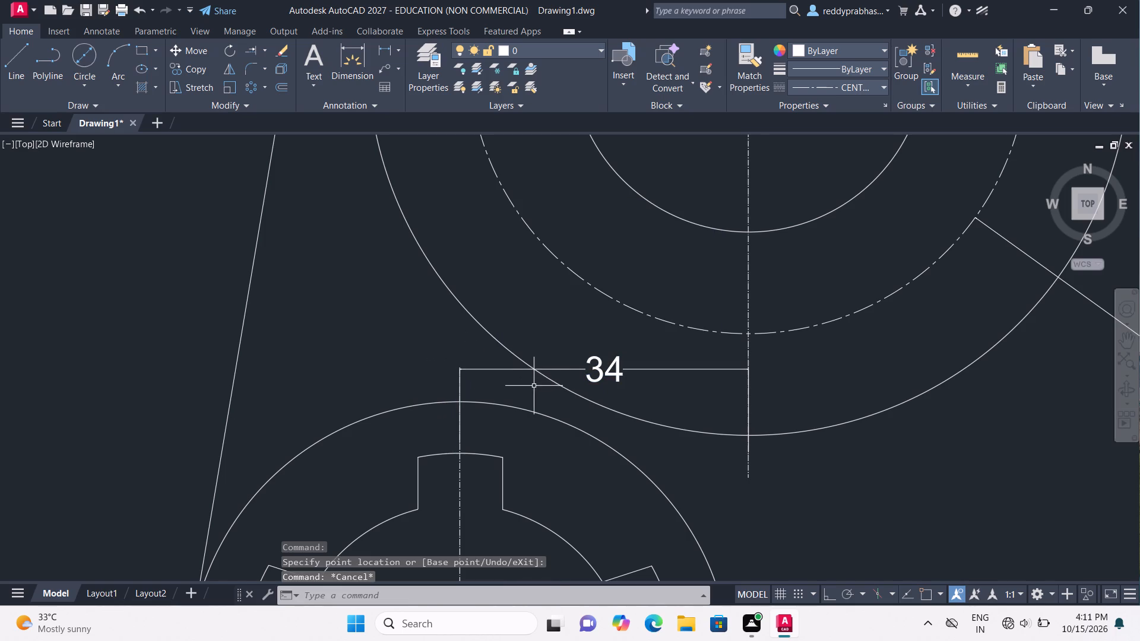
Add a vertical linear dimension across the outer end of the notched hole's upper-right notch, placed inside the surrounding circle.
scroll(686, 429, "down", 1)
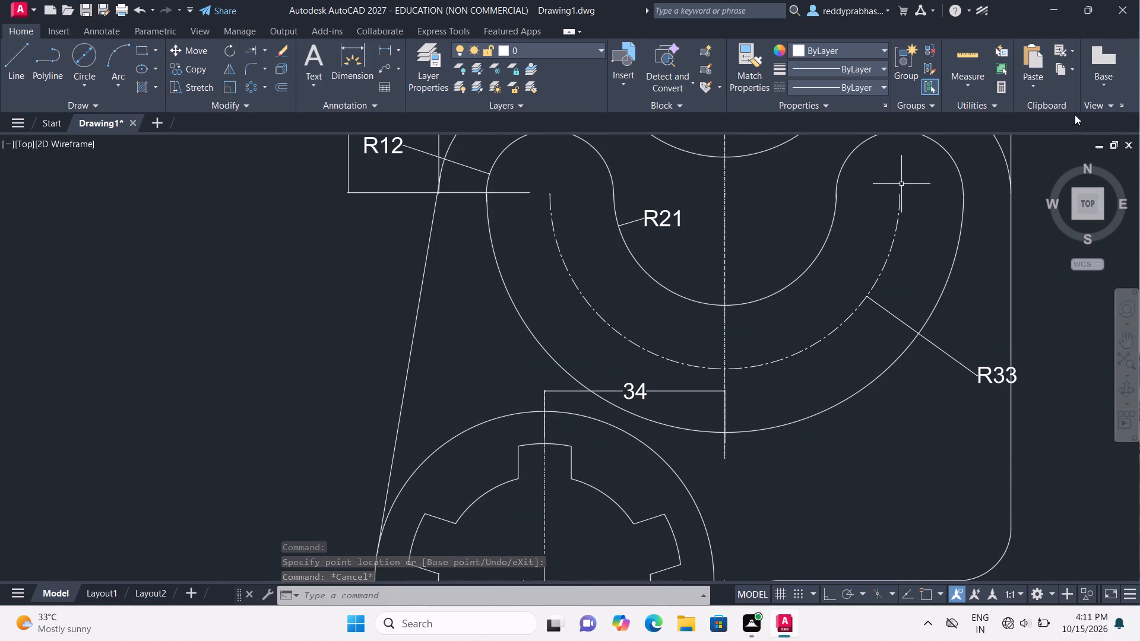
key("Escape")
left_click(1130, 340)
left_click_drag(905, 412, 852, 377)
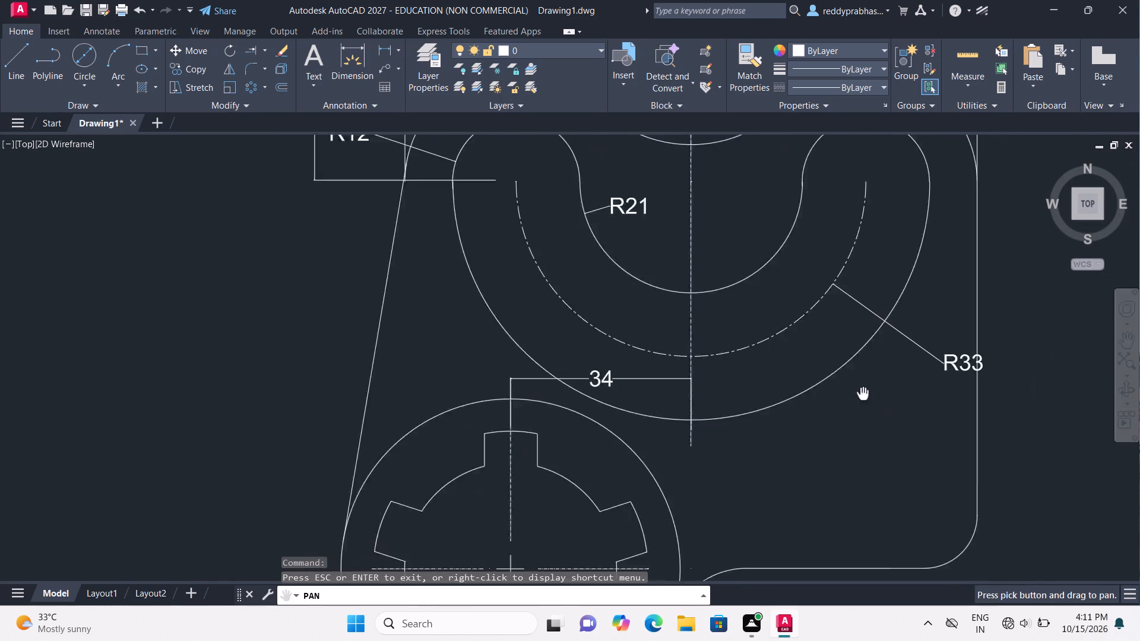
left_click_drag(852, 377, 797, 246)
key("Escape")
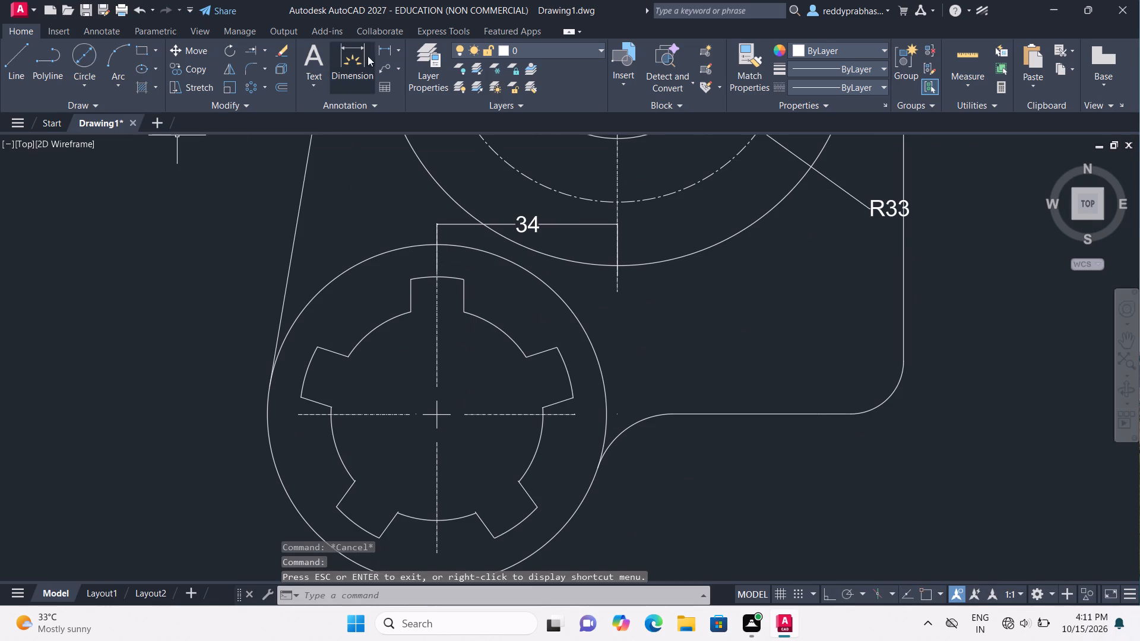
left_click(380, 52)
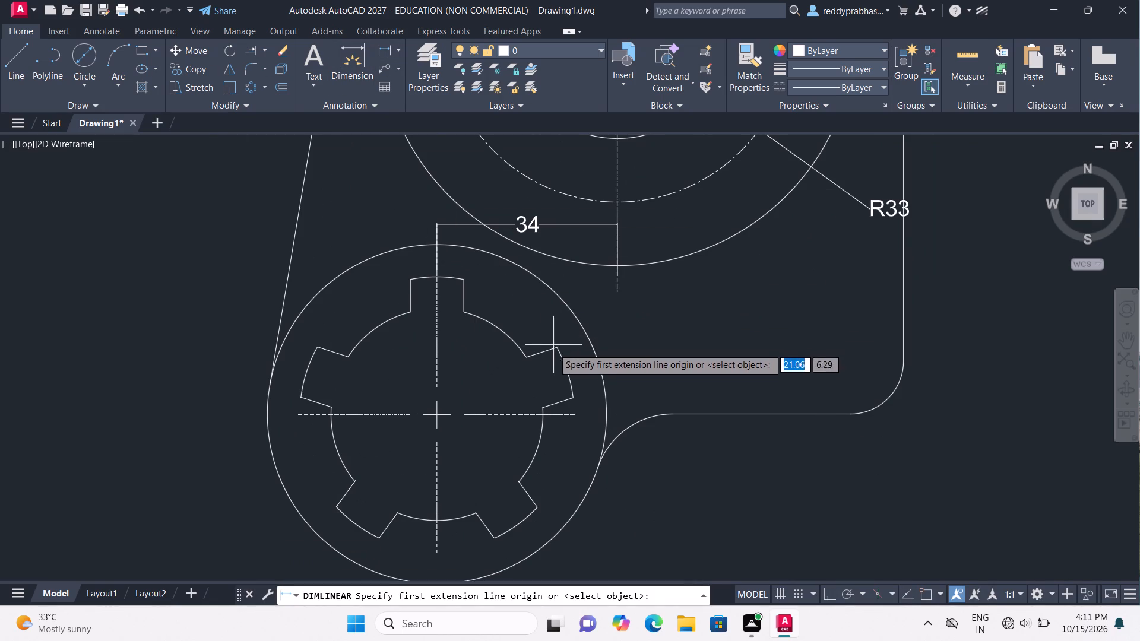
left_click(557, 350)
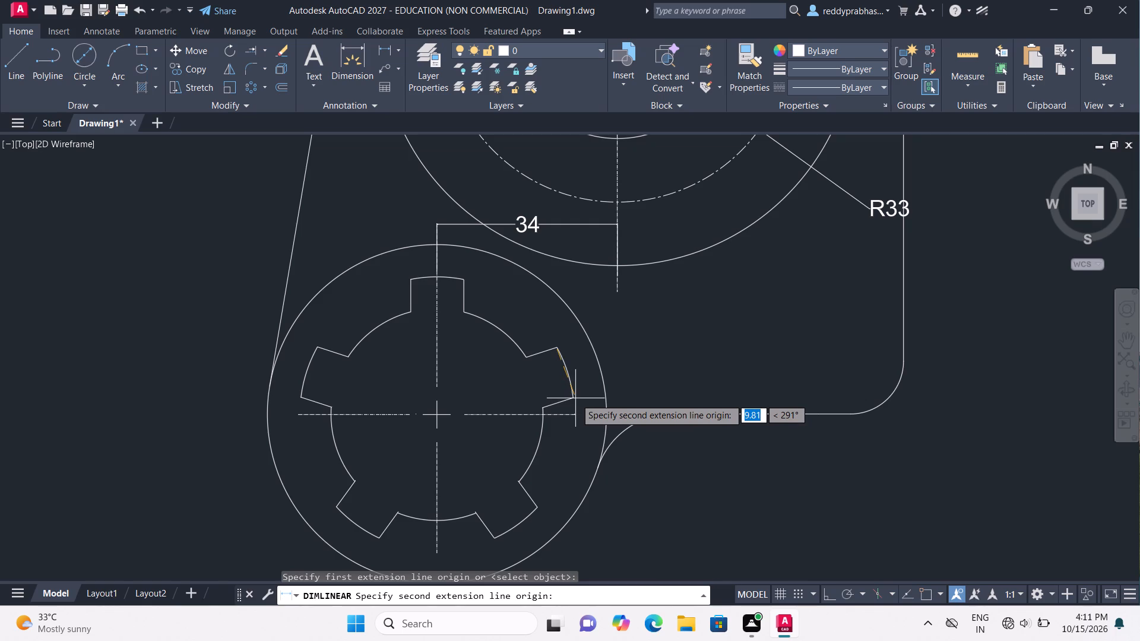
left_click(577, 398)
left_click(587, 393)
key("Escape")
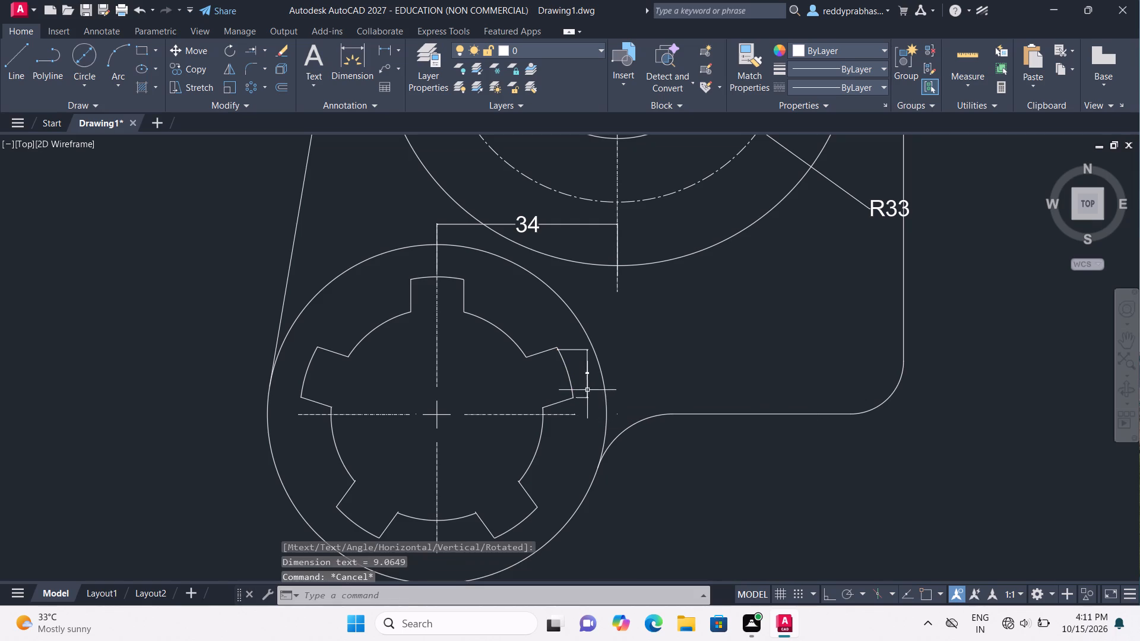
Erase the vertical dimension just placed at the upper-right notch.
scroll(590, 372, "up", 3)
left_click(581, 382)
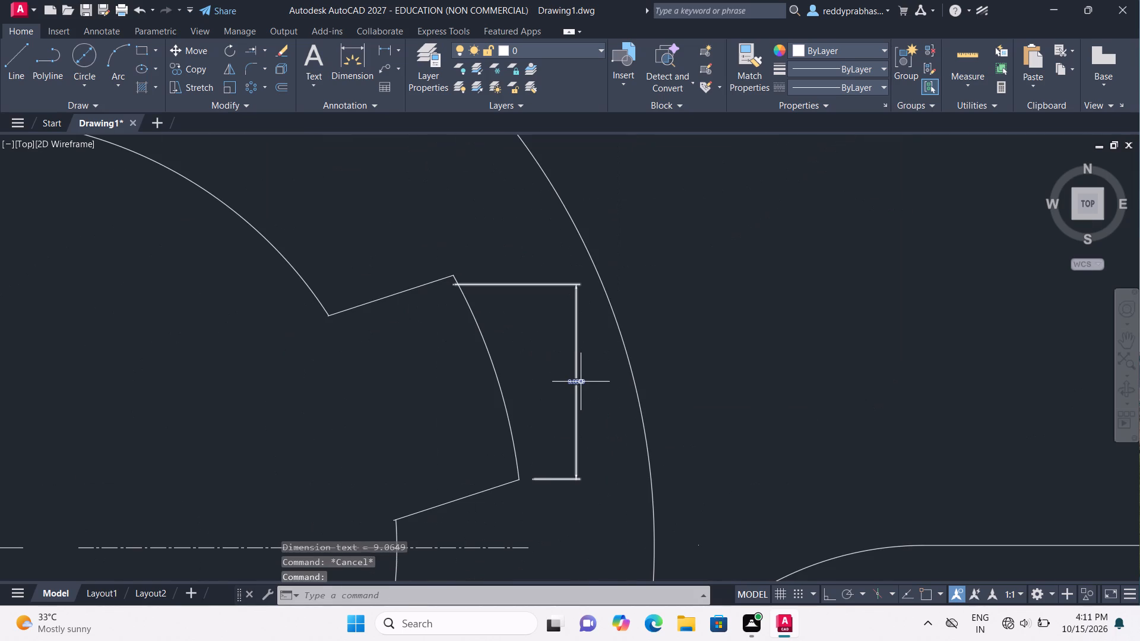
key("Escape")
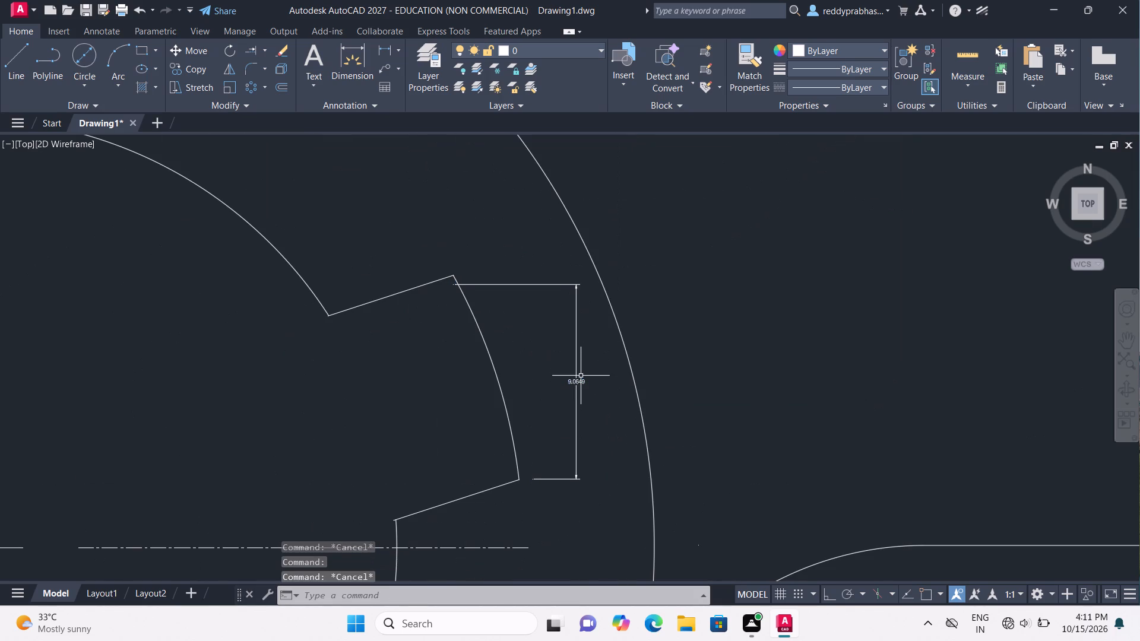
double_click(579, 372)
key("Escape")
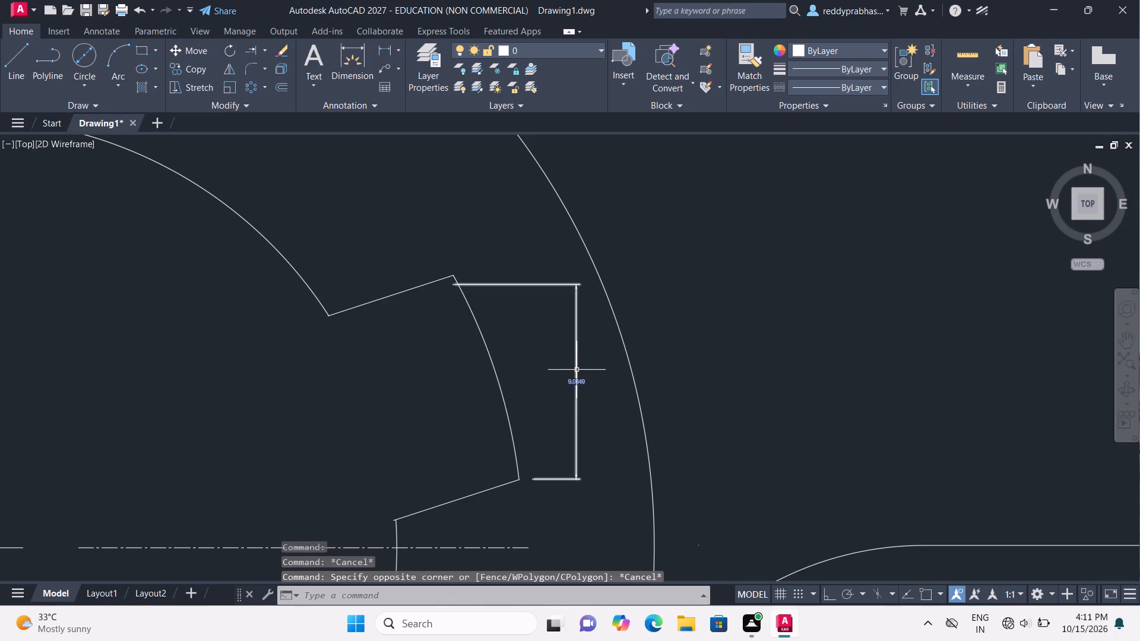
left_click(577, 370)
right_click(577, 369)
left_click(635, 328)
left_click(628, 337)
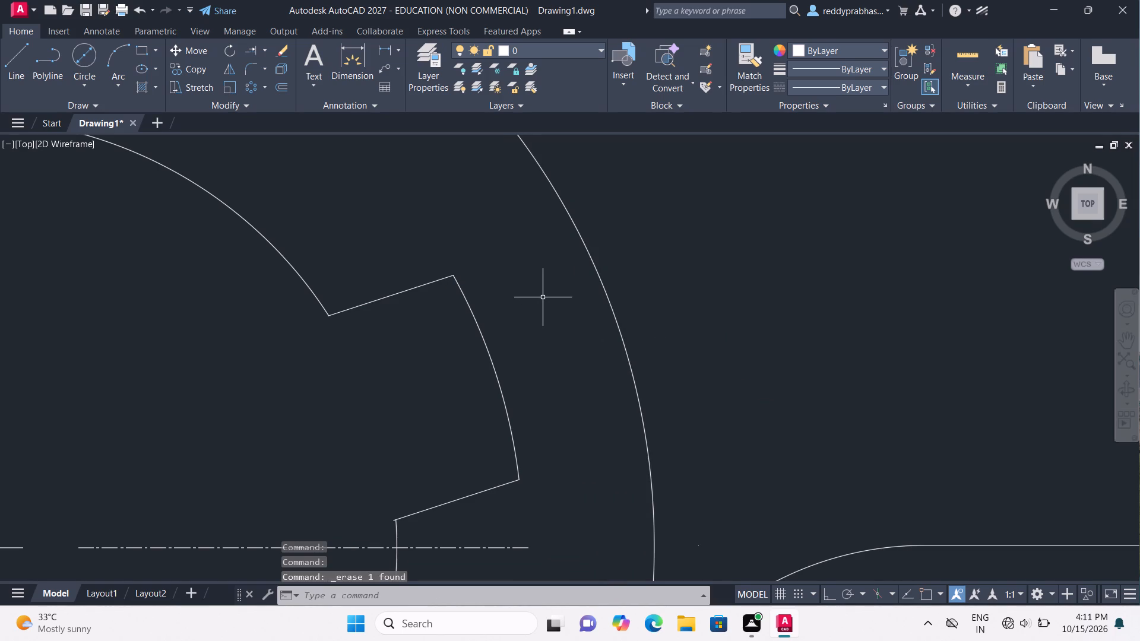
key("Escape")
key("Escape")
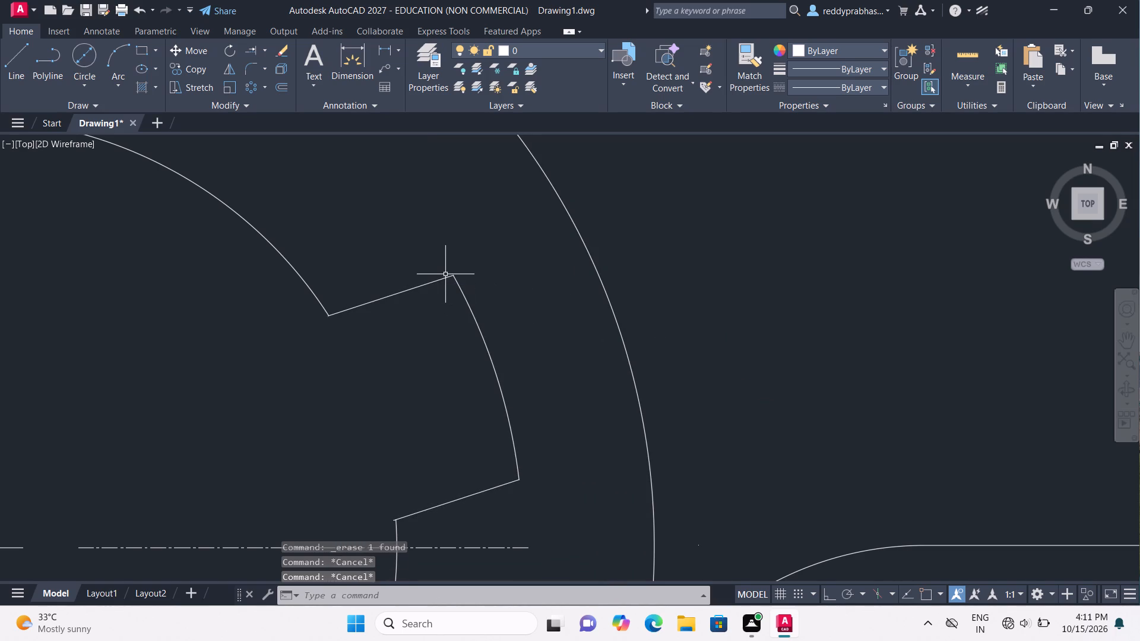
Add a vertical linear dimension between the upper-right notch's two outer corners, placed between the notch and the surrounding circle.
left_click(379, 49)
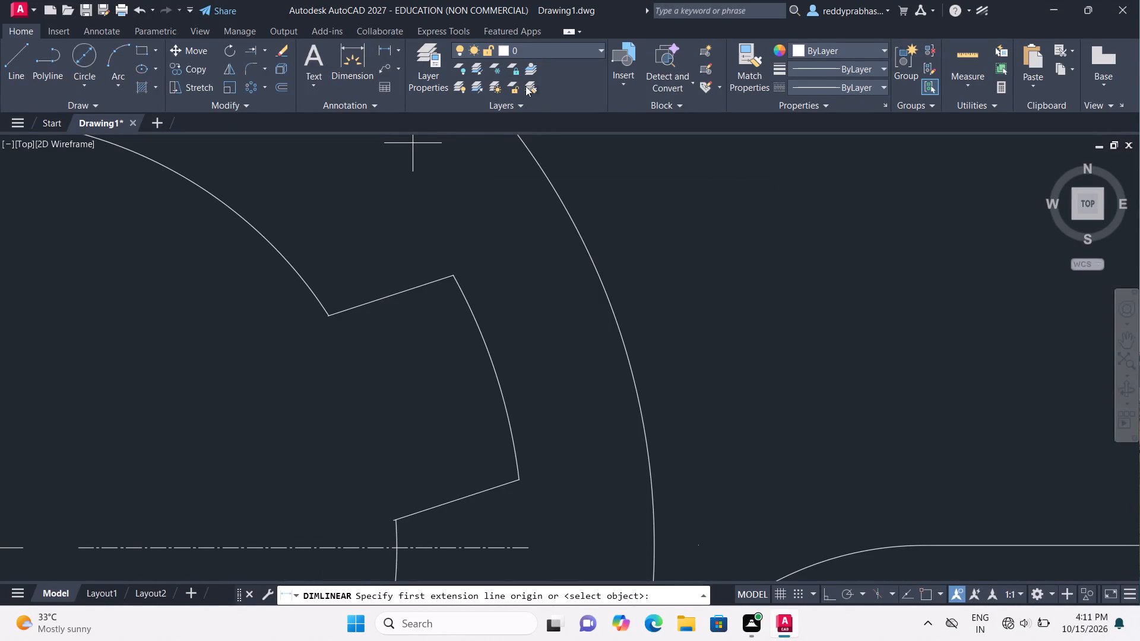
left_click(454, 275)
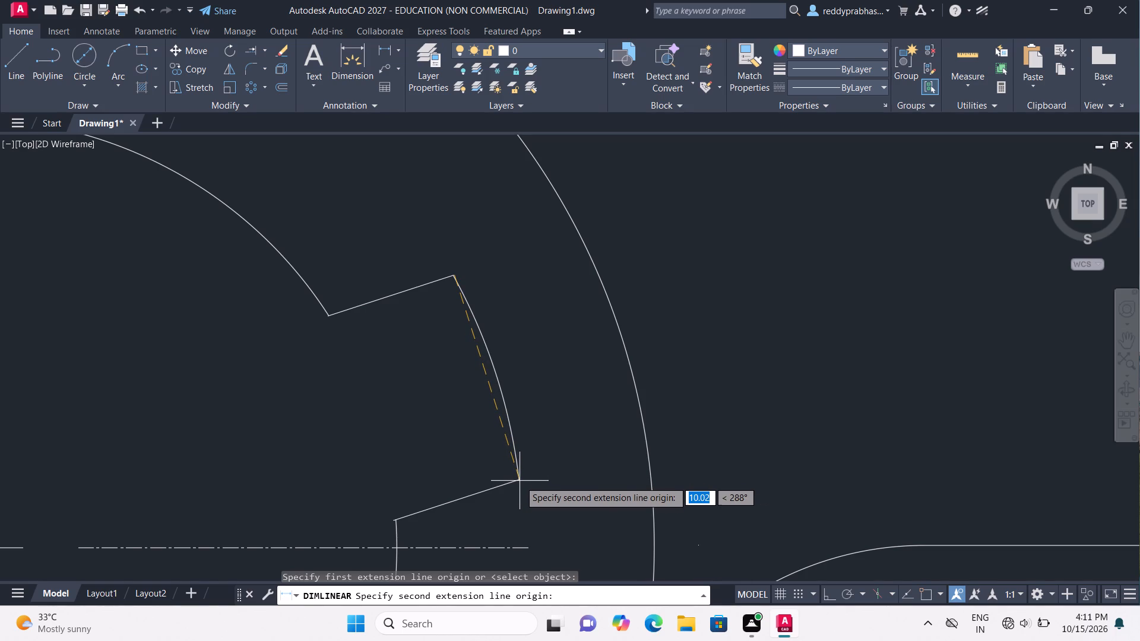
left_click(520, 481)
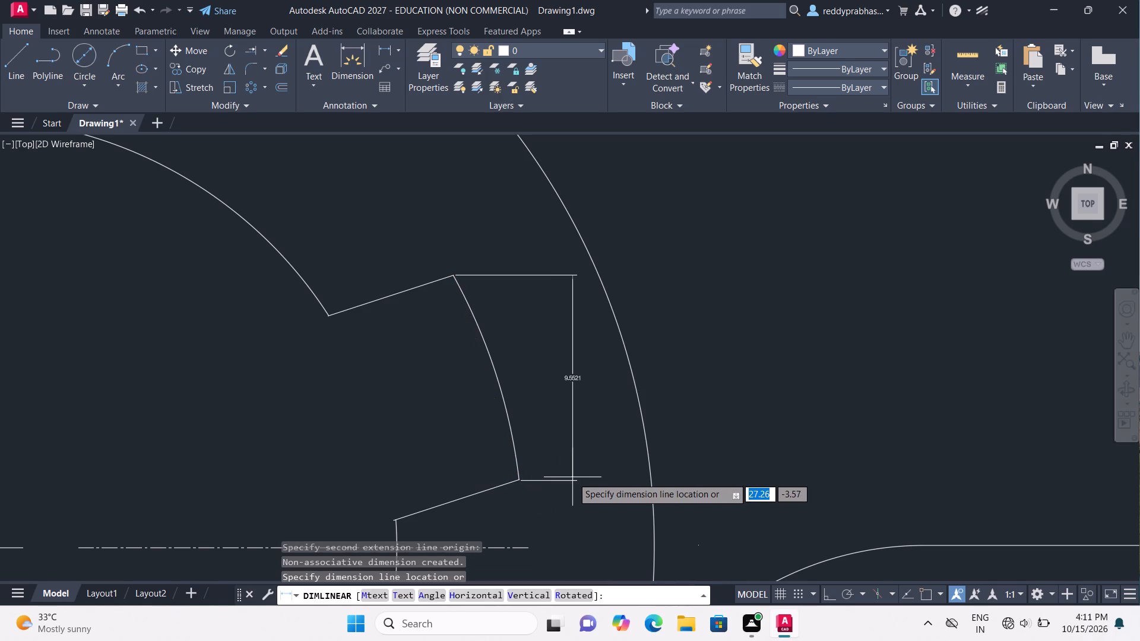
left_click(572, 477)
Replace the upper-right notch's vertical dimension text with 10 at text height 3.00.
scroll(556, 442, "up", 2)
double_click(600, 285)
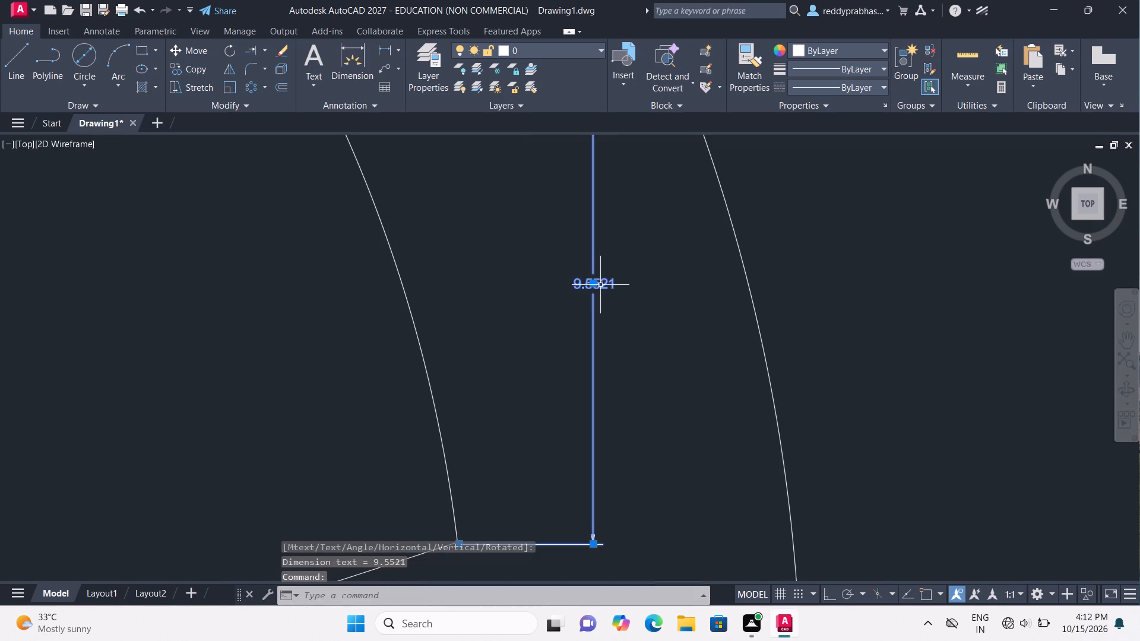
key("Right")
key("BackSpace")
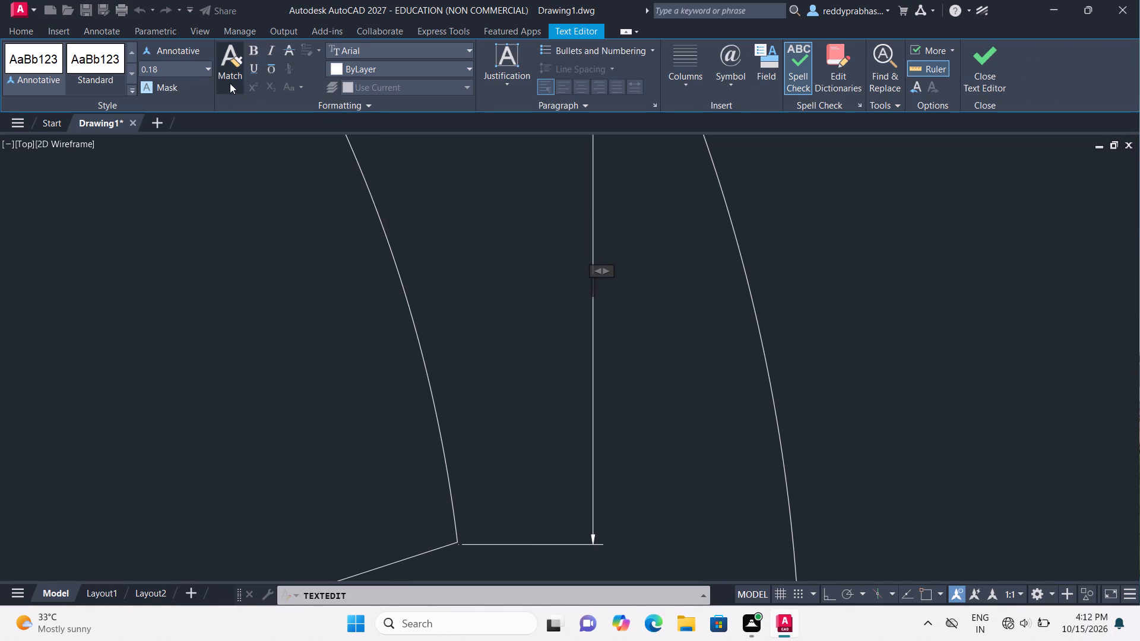
left_click(210, 71)
left_click(205, 84)
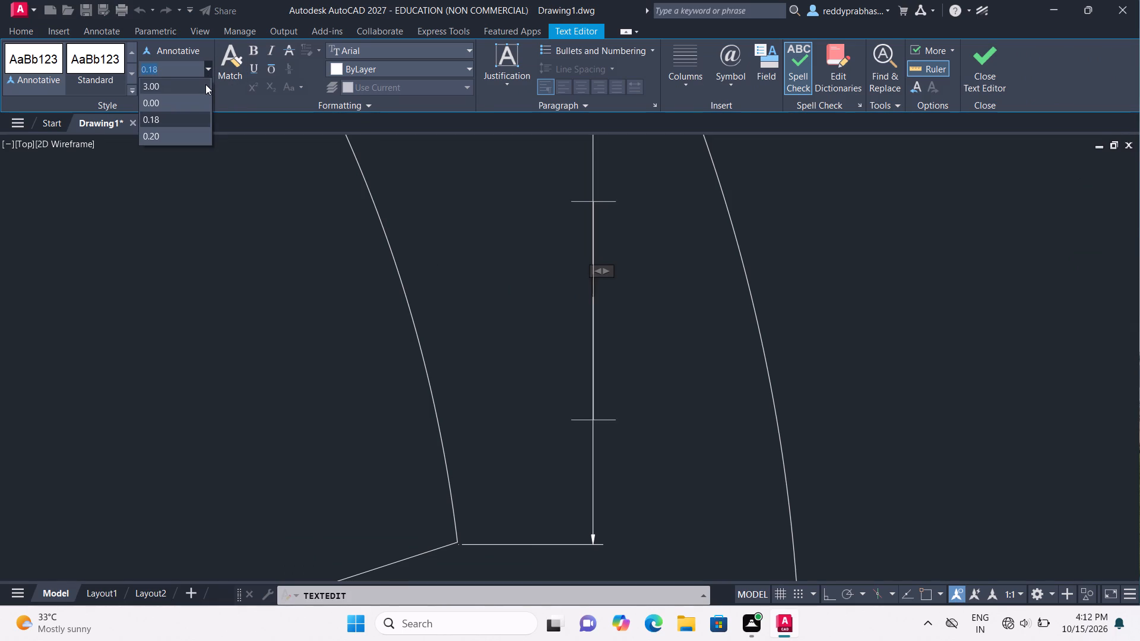
key("1")
key("0")
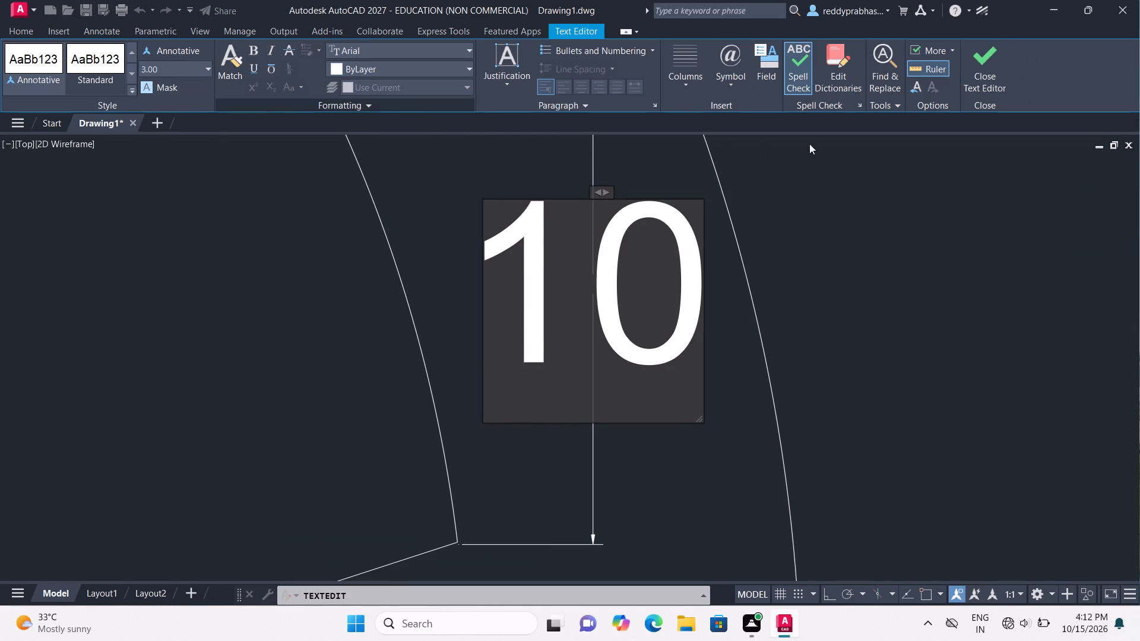
left_click(975, 65)
scroll(843, 373, "down", 2)
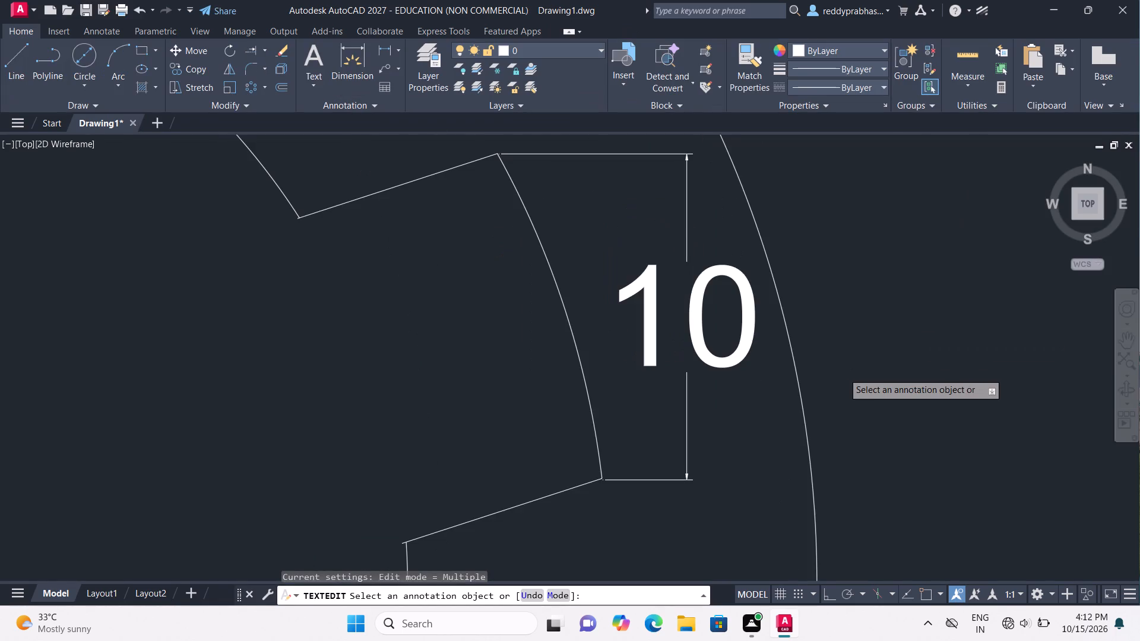
scroll(843, 373, "down", 1)
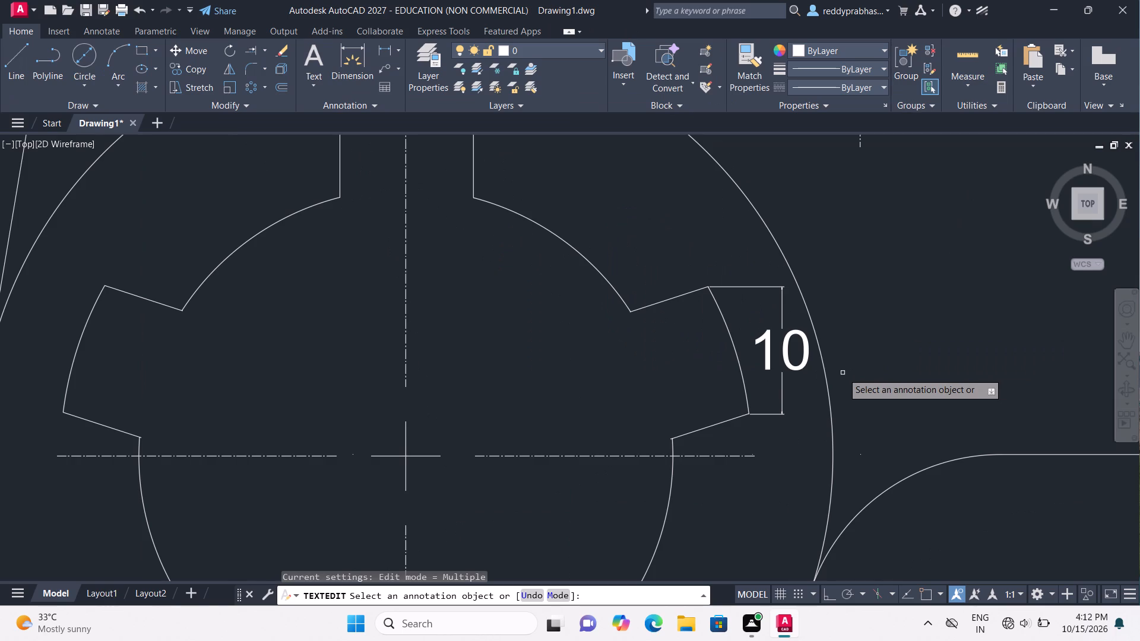
scroll(843, 373, "down", 2)
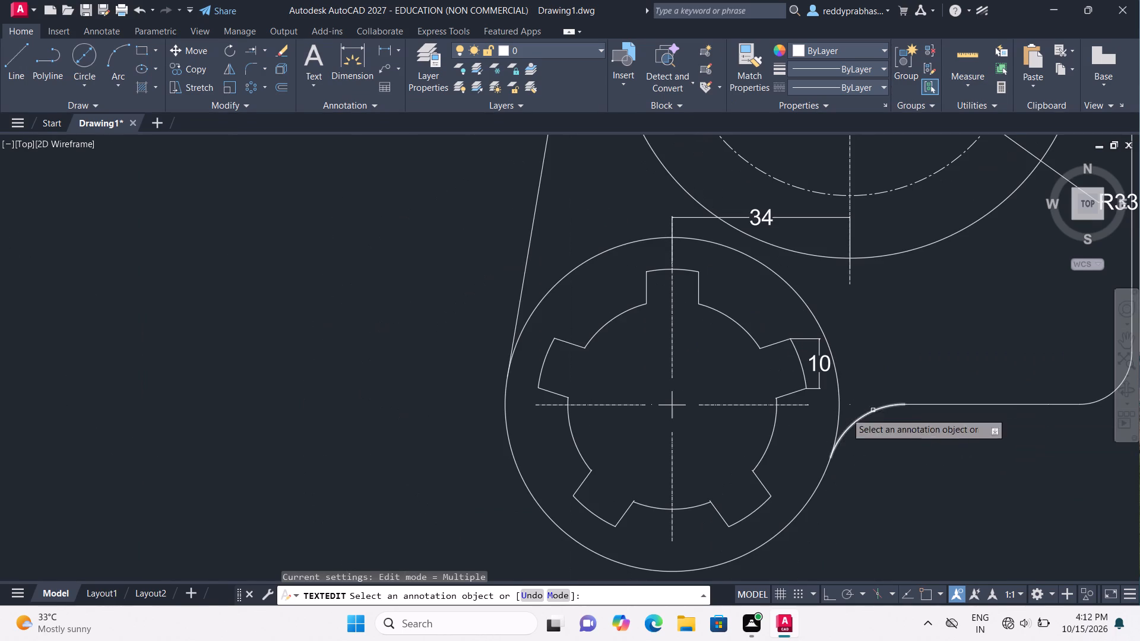
key("Escape")
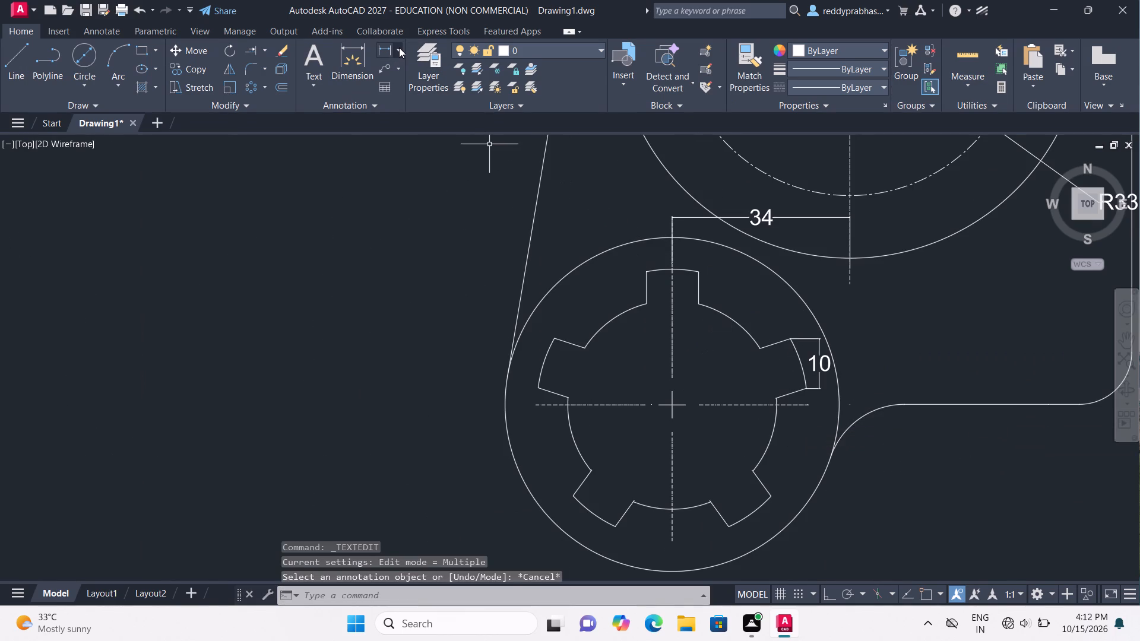
Add a radius dimension to the fillet arc joining the notched hole's outer circle to the plate's bottom edge, placed below the arc.
double_click(399, 47)
left_click(401, 43)
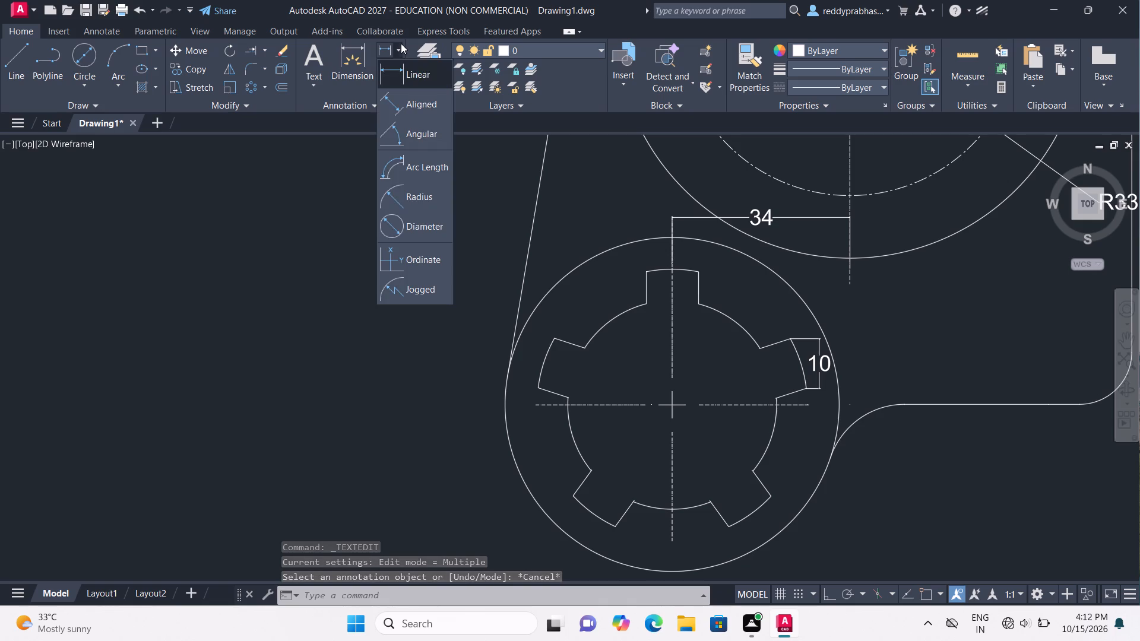
left_click(403, 207)
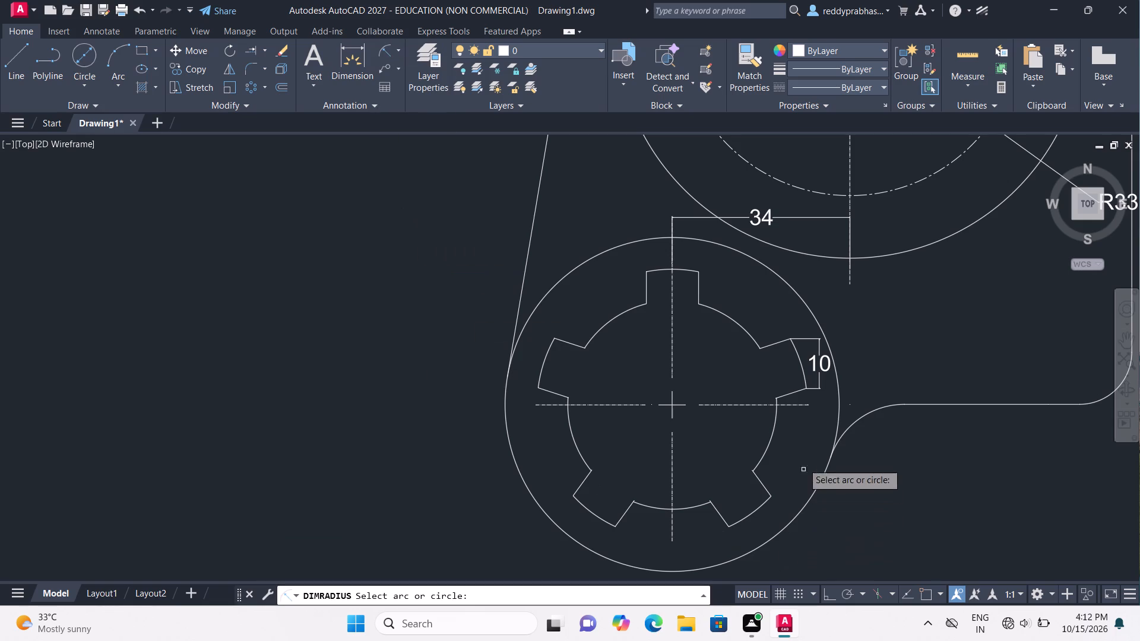
left_click(857, 421)
left_click(881, 448)
Replace the fillet arc's radius dimension text with R15 at text height 3.00.
scroll(881, 448, "up", 4)
double_click(886, 451)
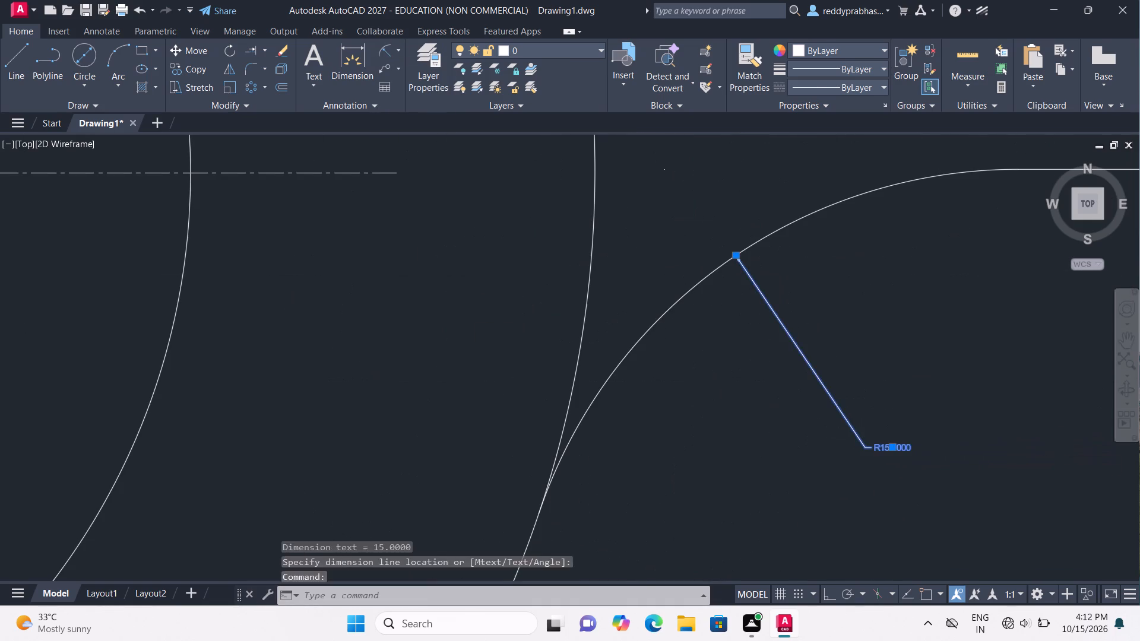
key("Right")
key("BackSpace")
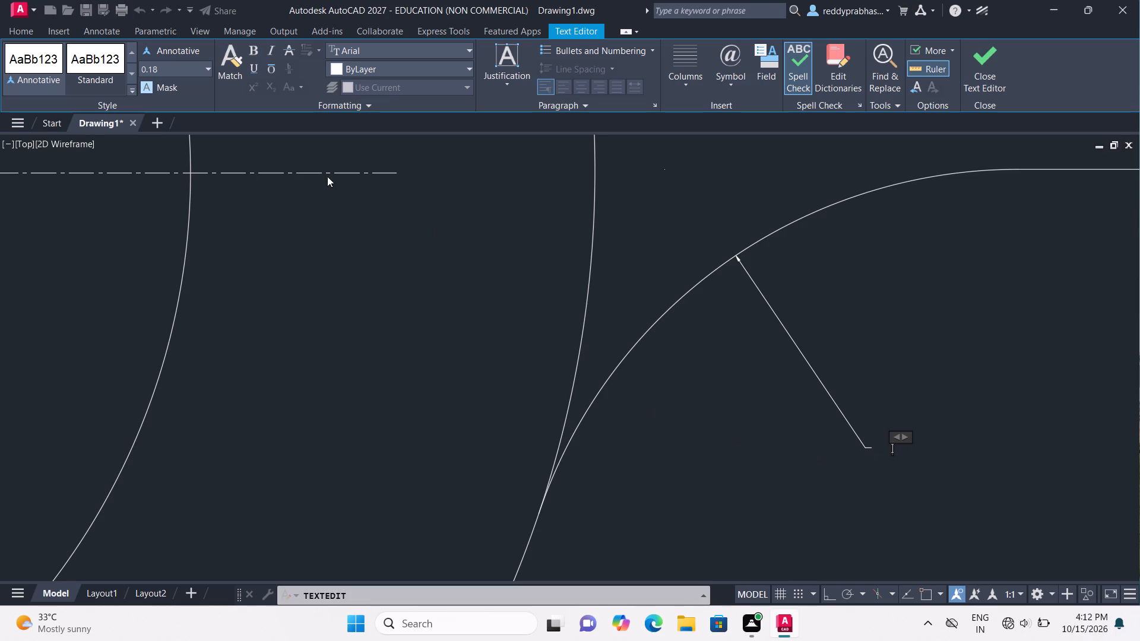
double_click(208, 68)
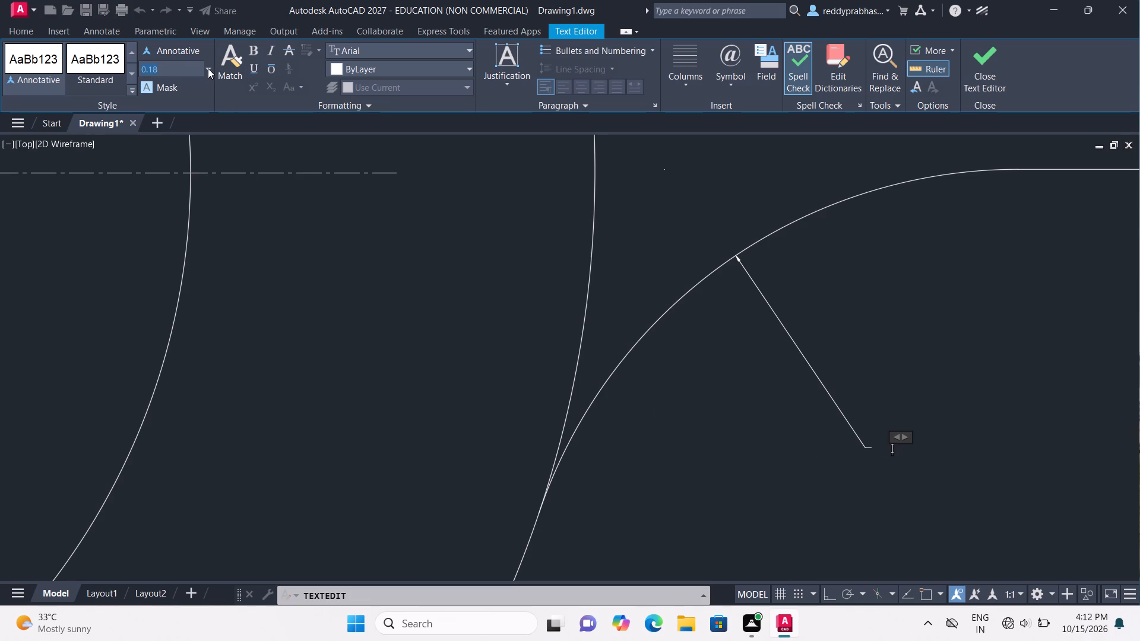
left_click(208, 68)
left_click(201, 81)
key("shift+r")
key("1")
key("5")
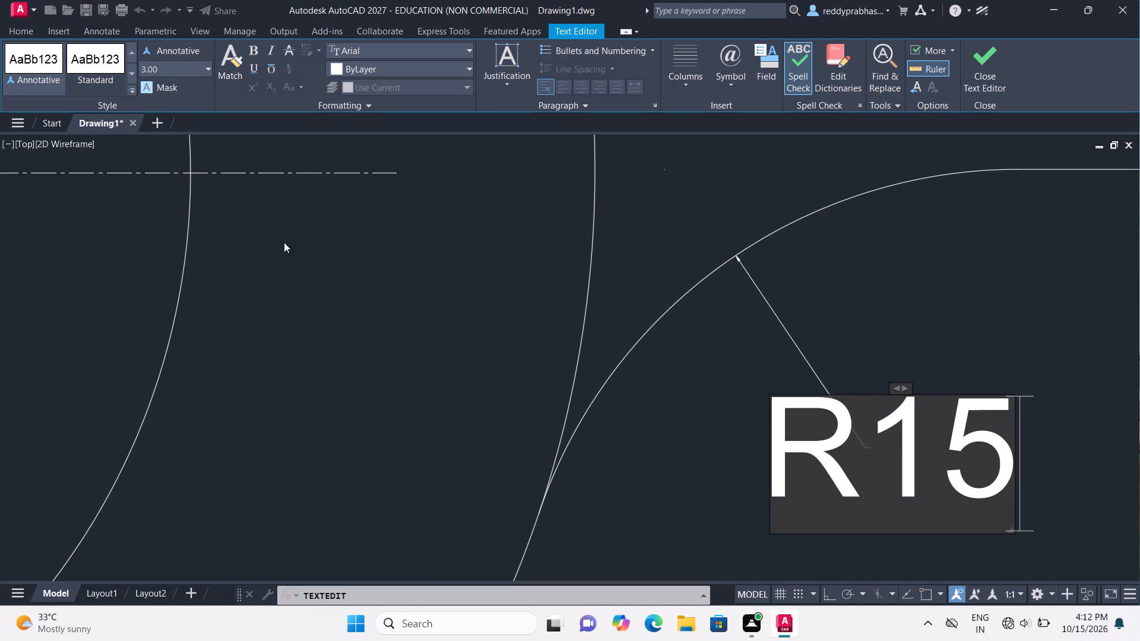
left_click(989, 75)
scroll(784, 273, "down", 2)
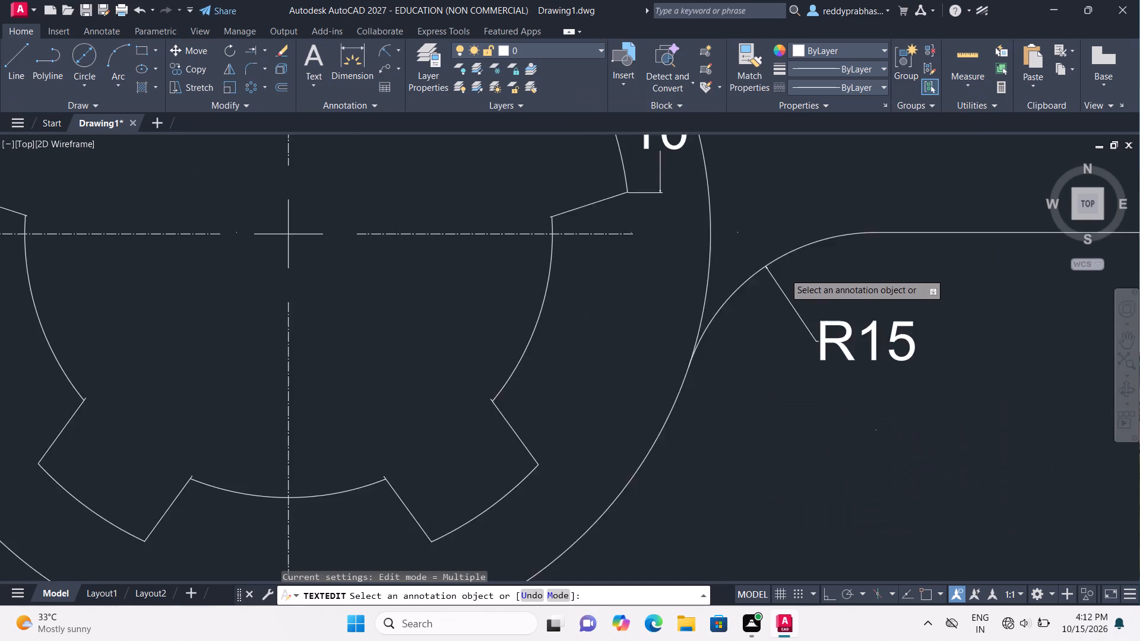
scroll(784, 273, "down", 2)
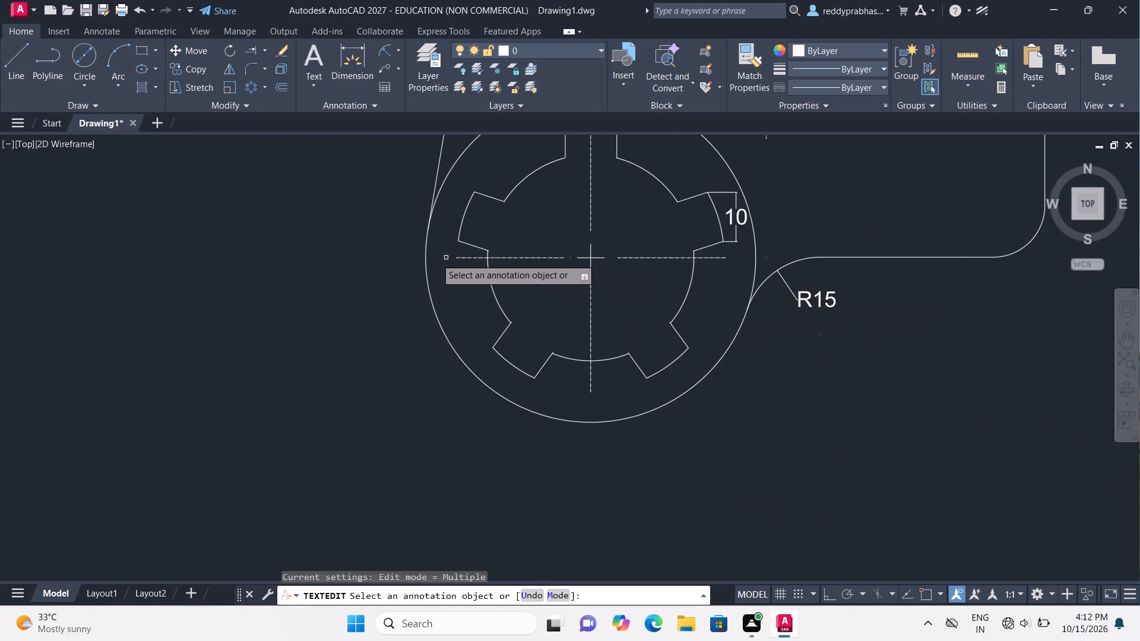
key("Escape")
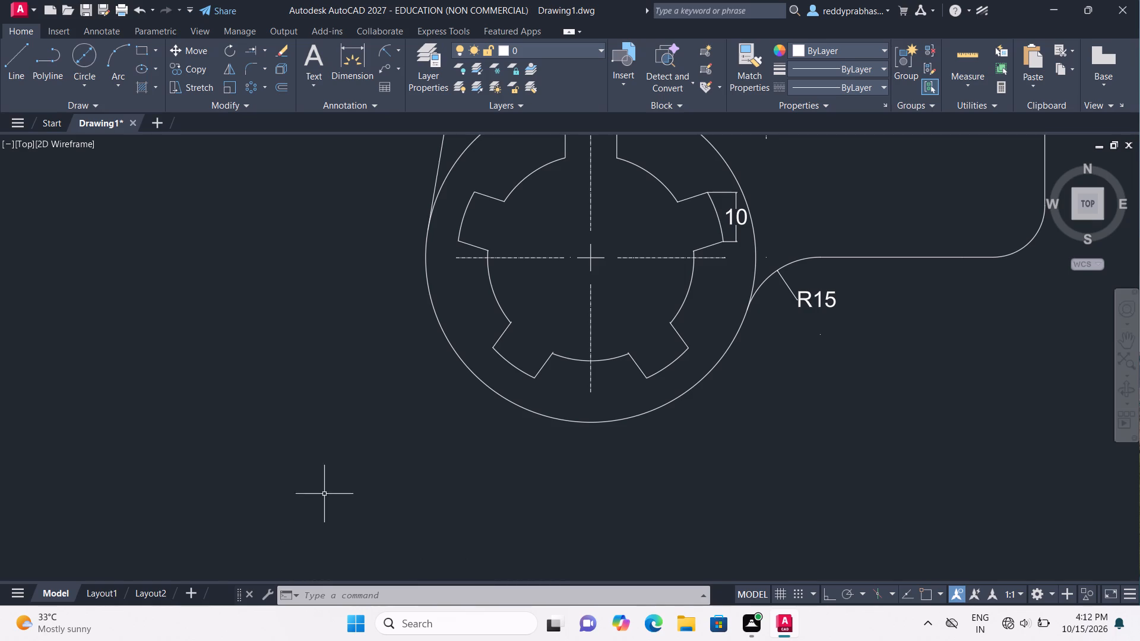
Add a diameter dimension to the notched hole's bottom inner arc, placed just below the surrounding outer circle.
left_click(400, 50)
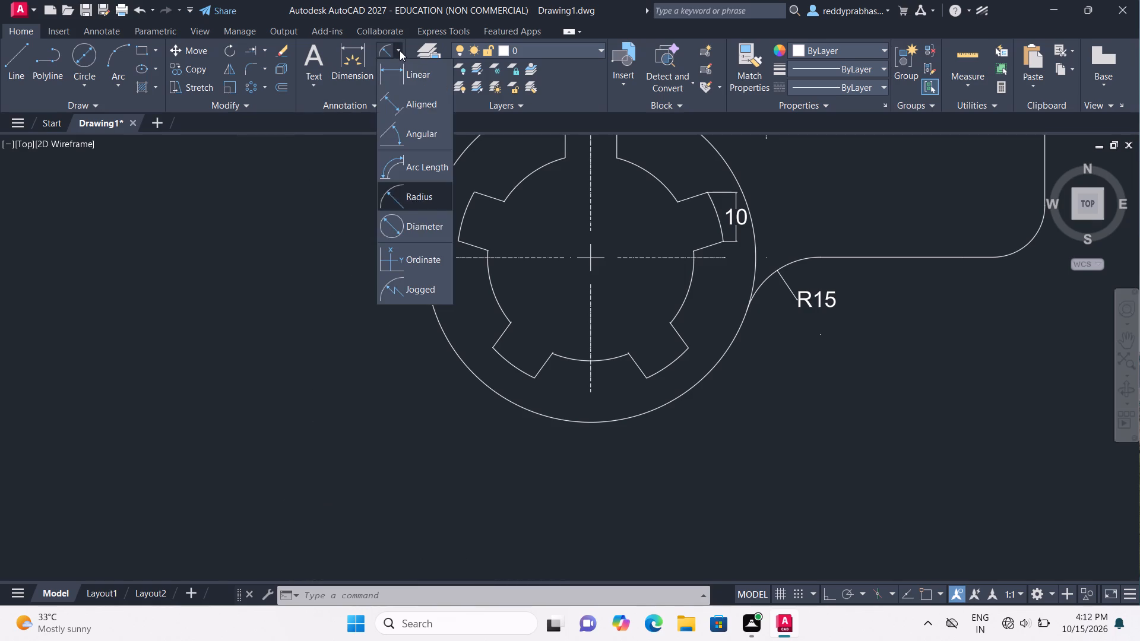
left_click(422, 229)
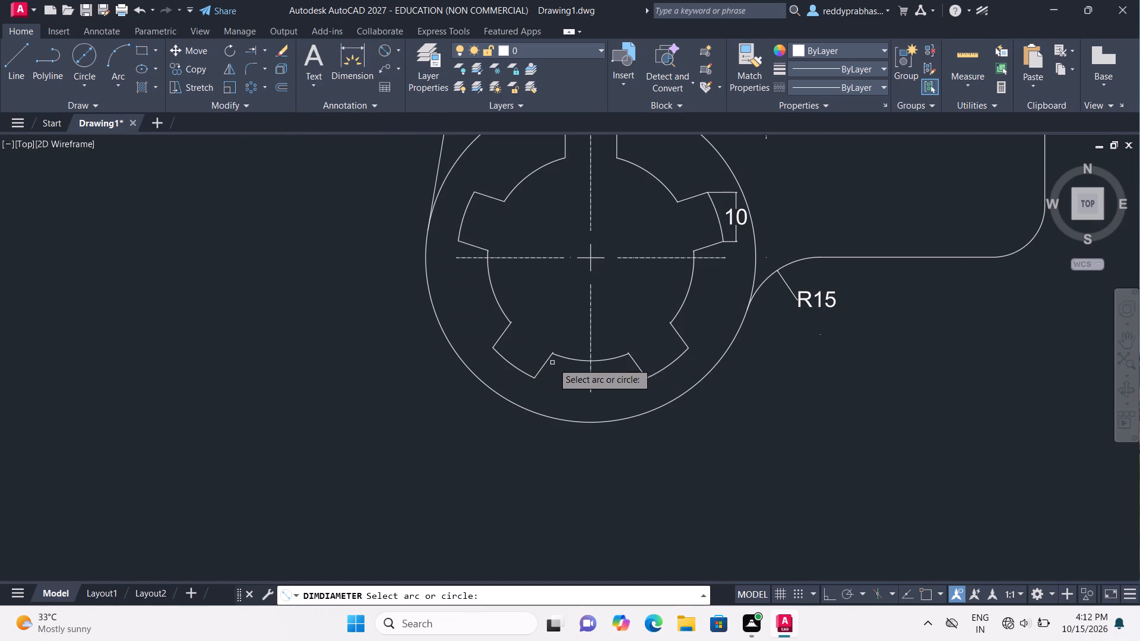
left_click(569, 359)
left_click(575, 453)
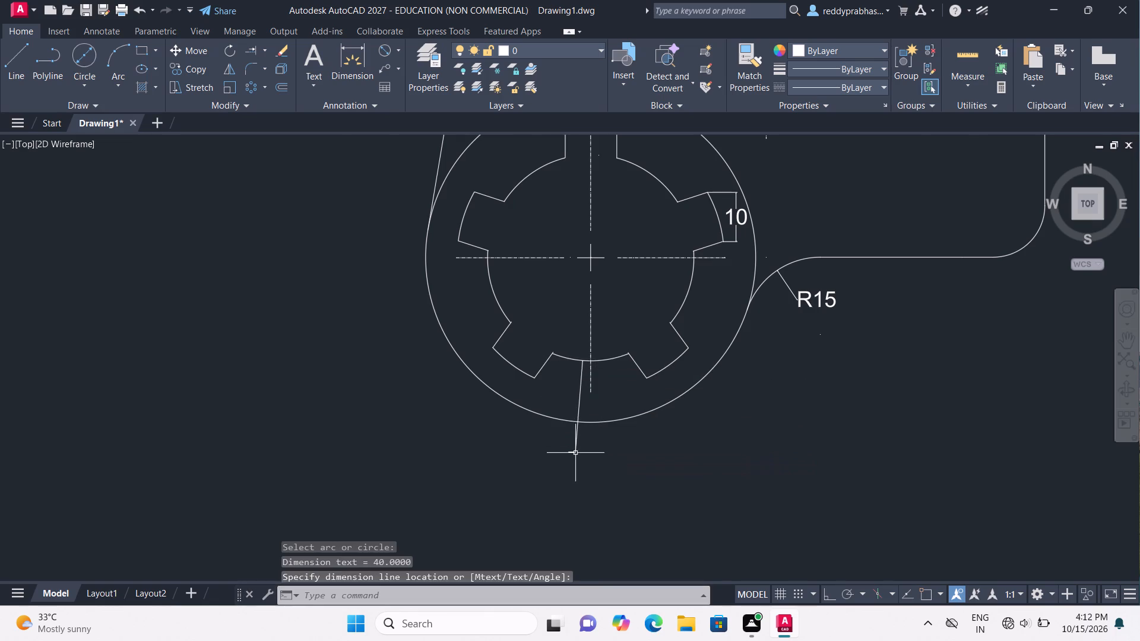
Replace the inner arc's diameter dimension text with Ø40 at text height 3.00.
scroll(565, 486, "up", 5)
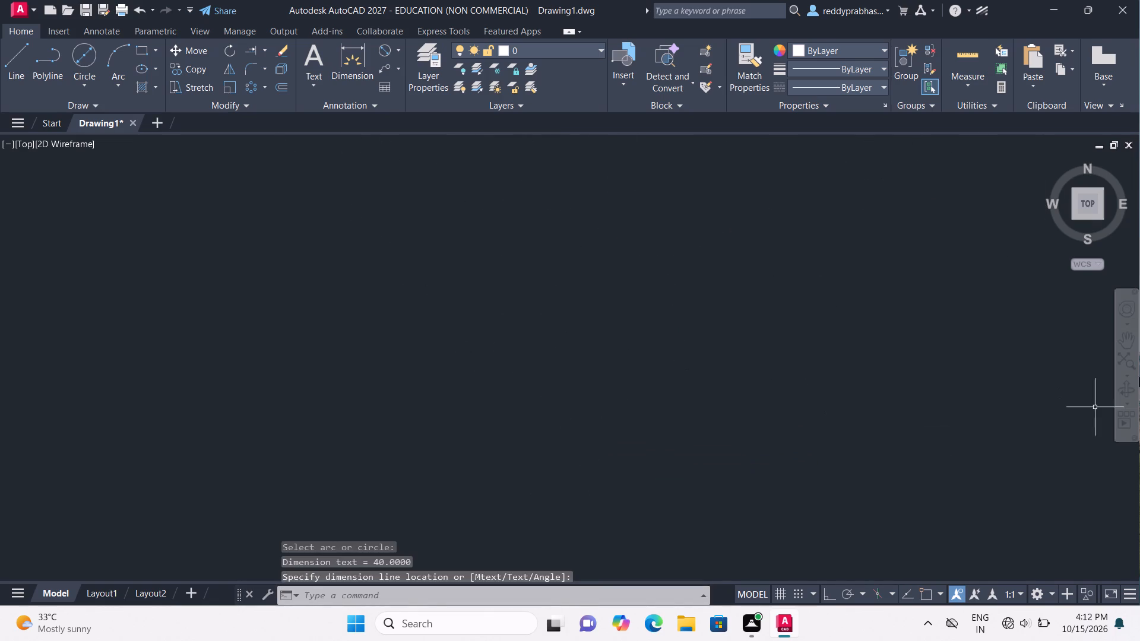
left_click(1126, 342)
left_click_drag(500, 297, 533, 445)
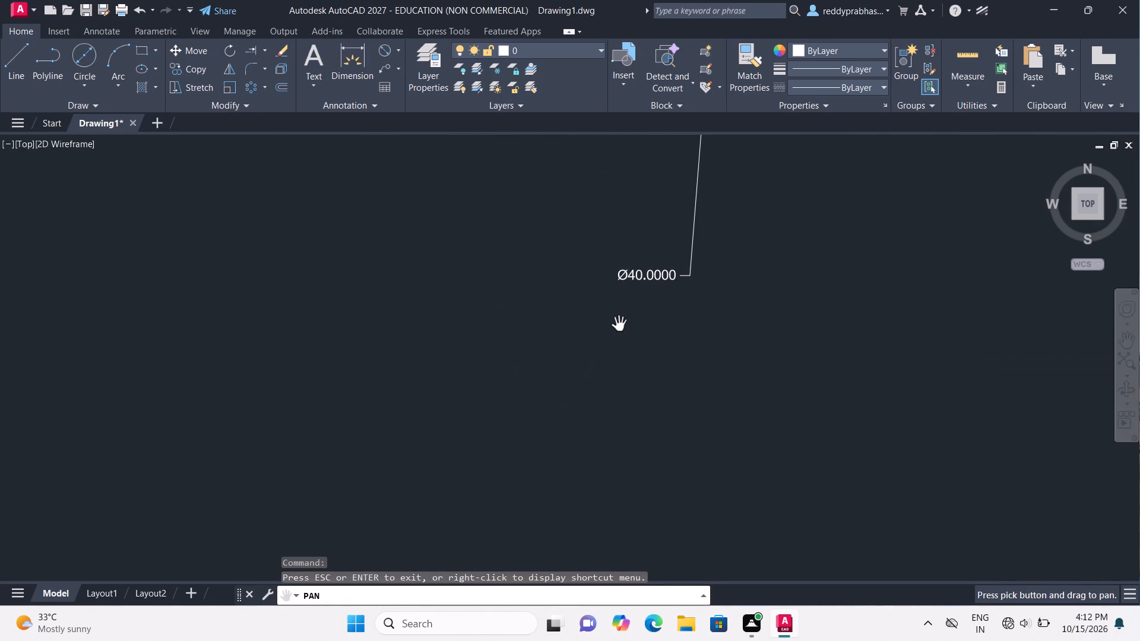
key("Escape")
double_click(652, 280)
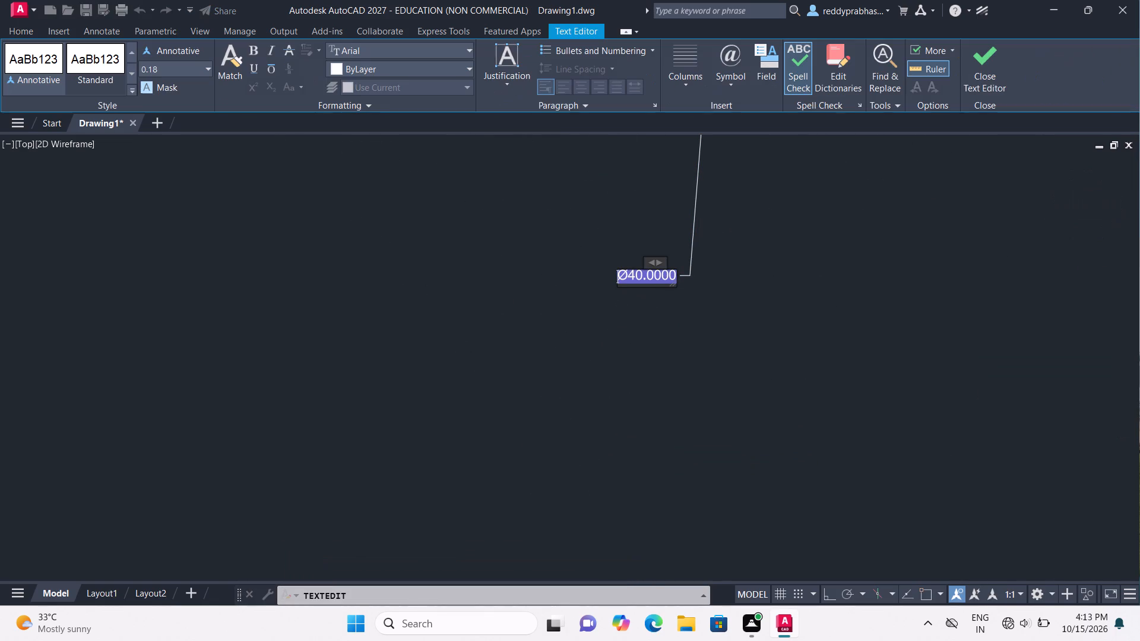
key("Right")
key("BackSpace")
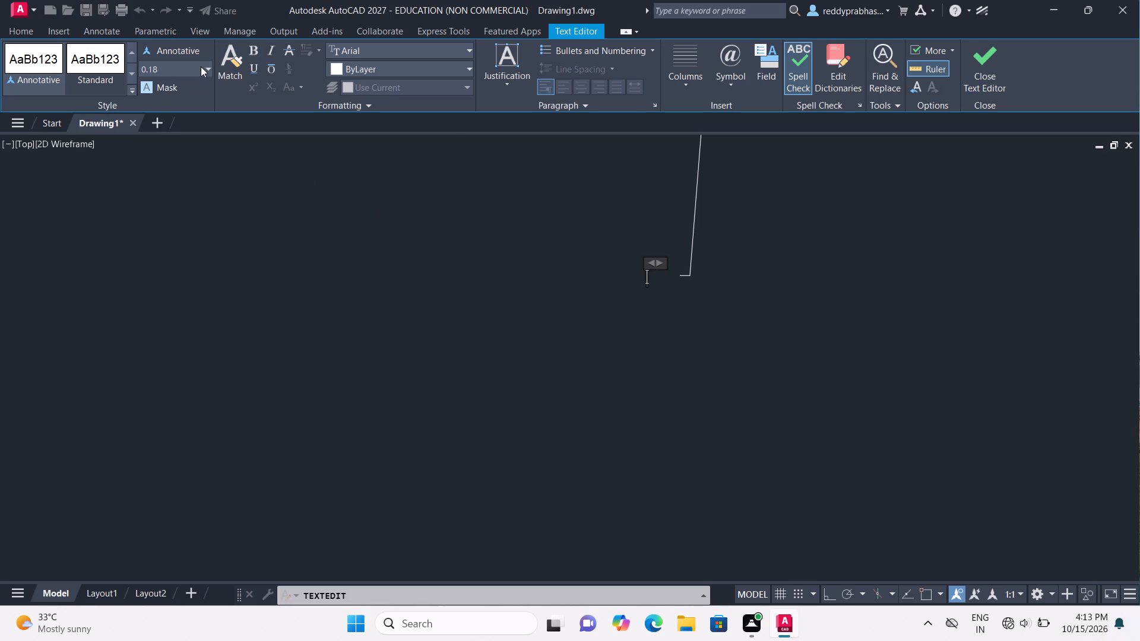
left_click(206, 66)
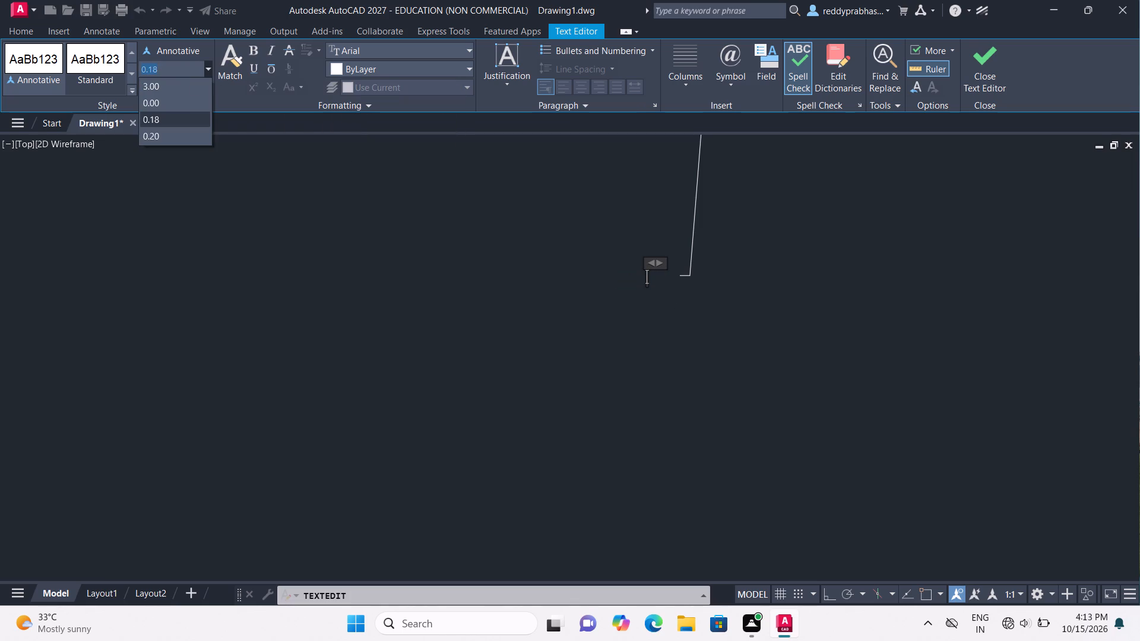
left_click(192, 87)
left_click(732, 84)
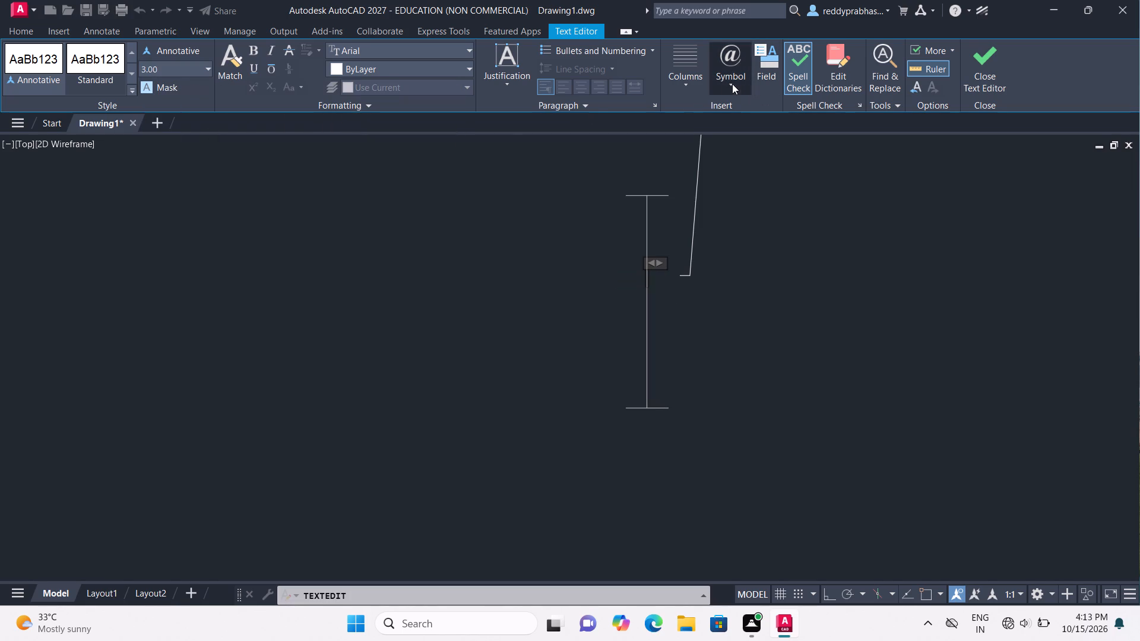
left_click(739, 138)
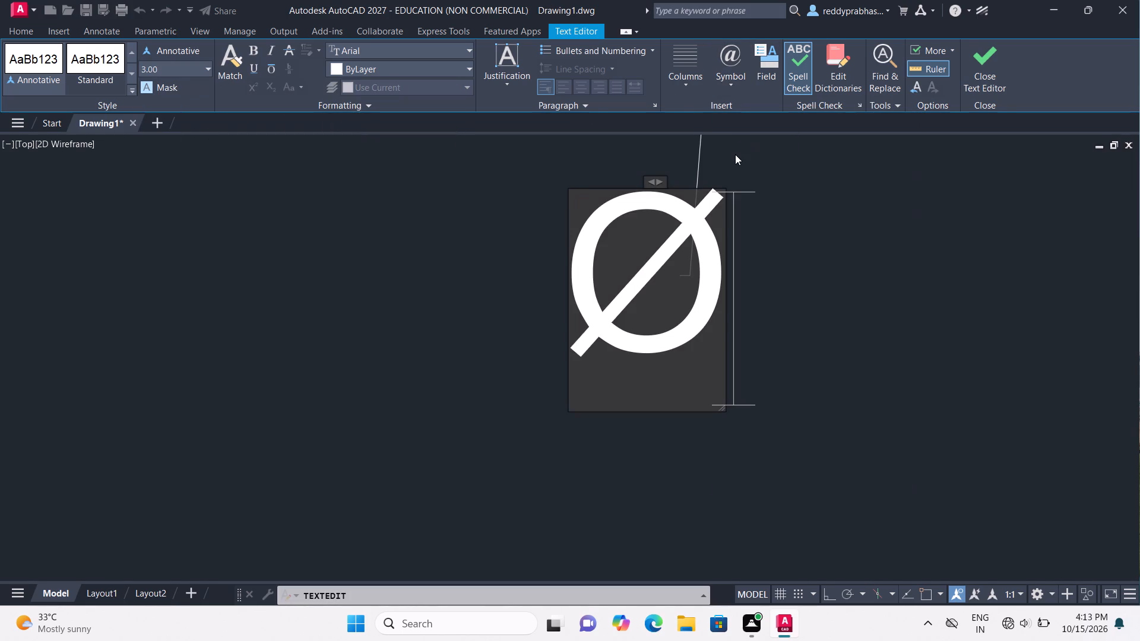
key("4")
key("0")
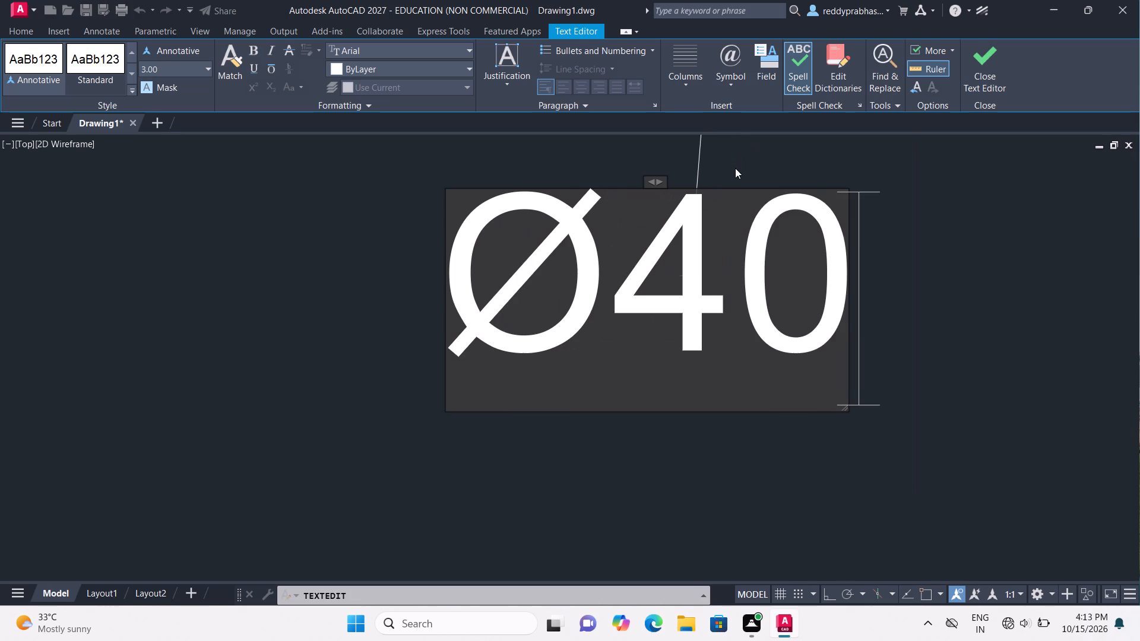
double_click(984, 65)
scroll(613, 462, "down", 4)
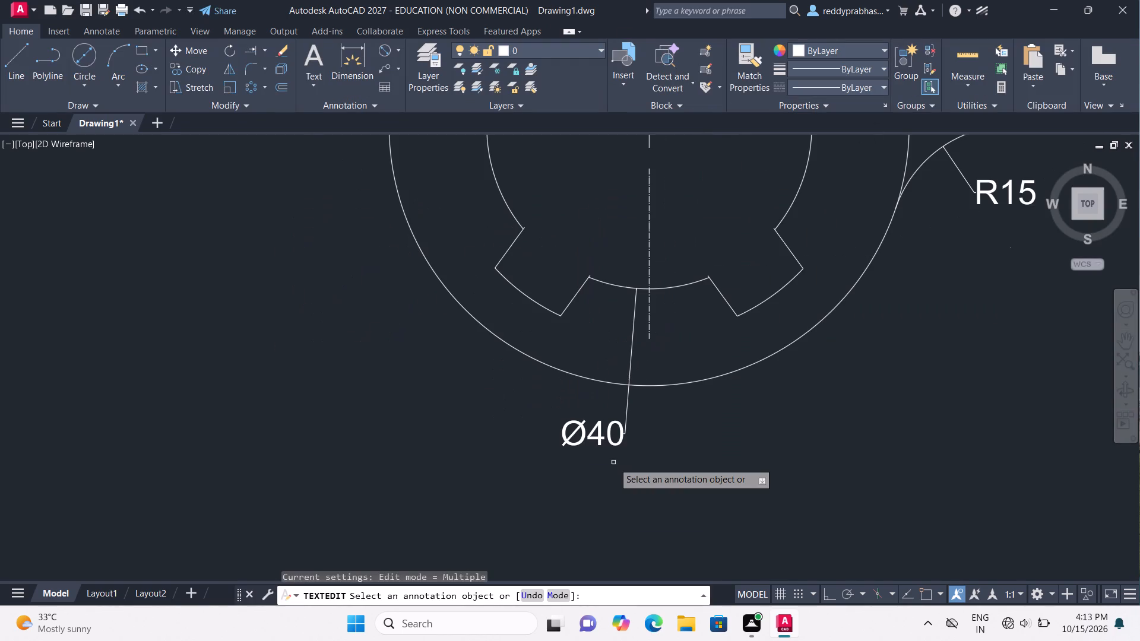
key("Escape")
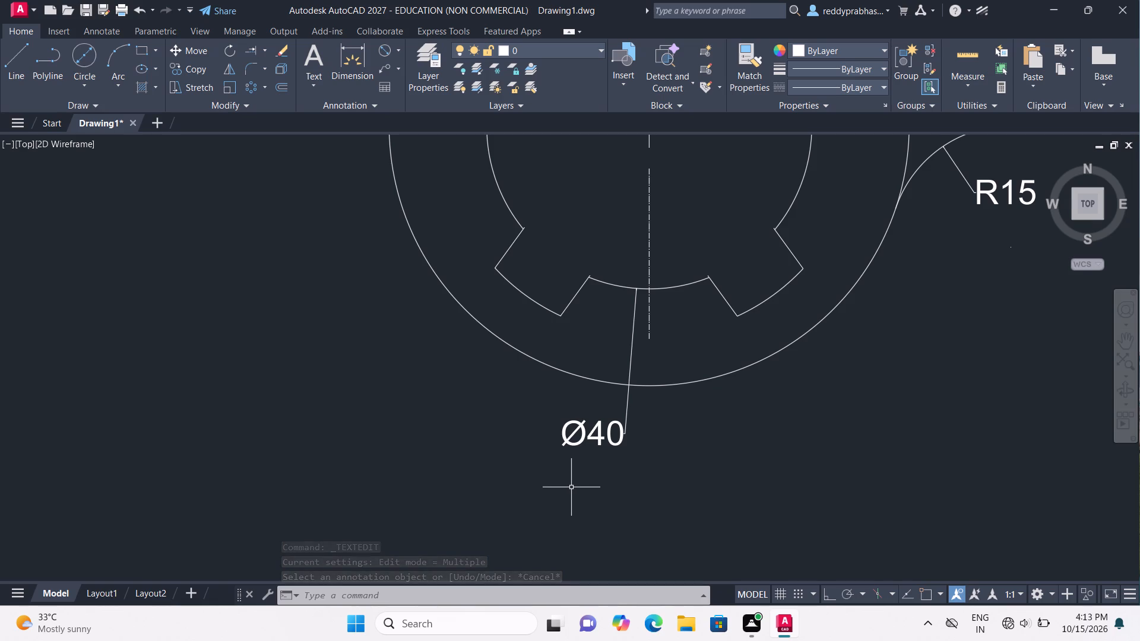
key("Escape")
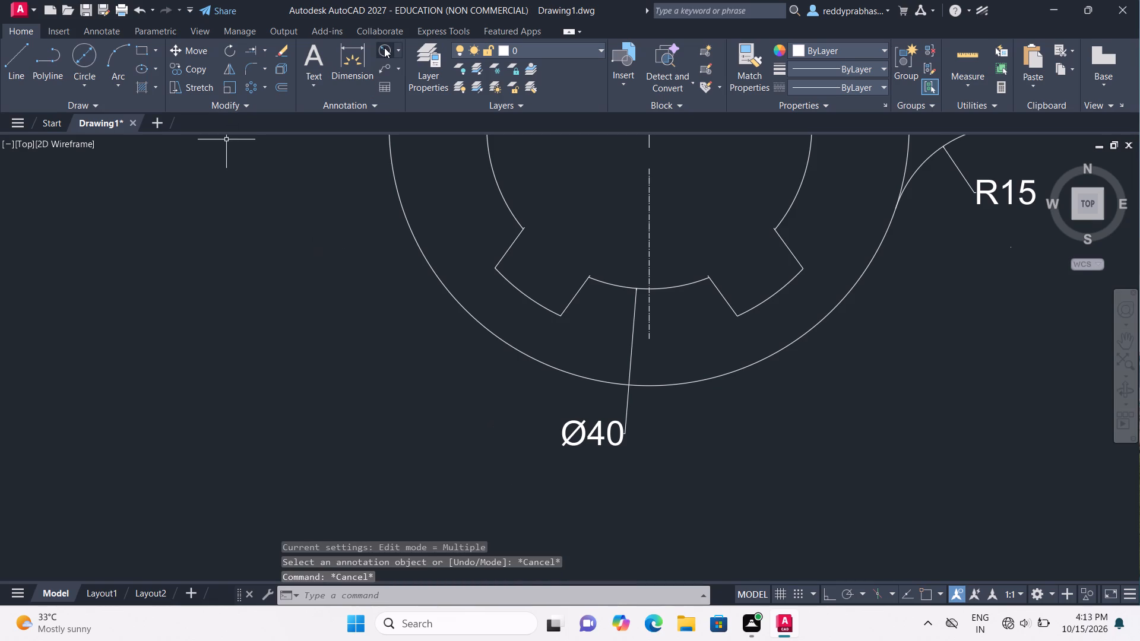
Add a diameter dimension to the circle surrounding the notched hole, placed outside its lower-left side.
left_click(384, 47)
left_click(432, 273)
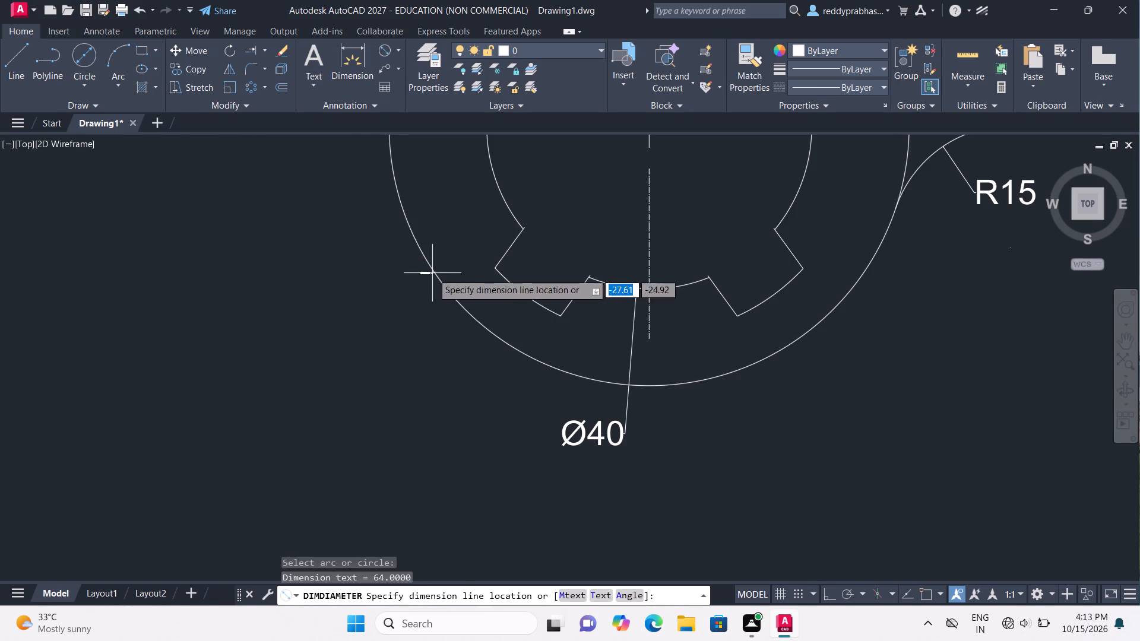
left_click(408, 305)
Replace the surrounding circle's diameter dimension text with 64 at text height 3.00.
scroll(403, 305, "up", 4)
double_click(394, 299)
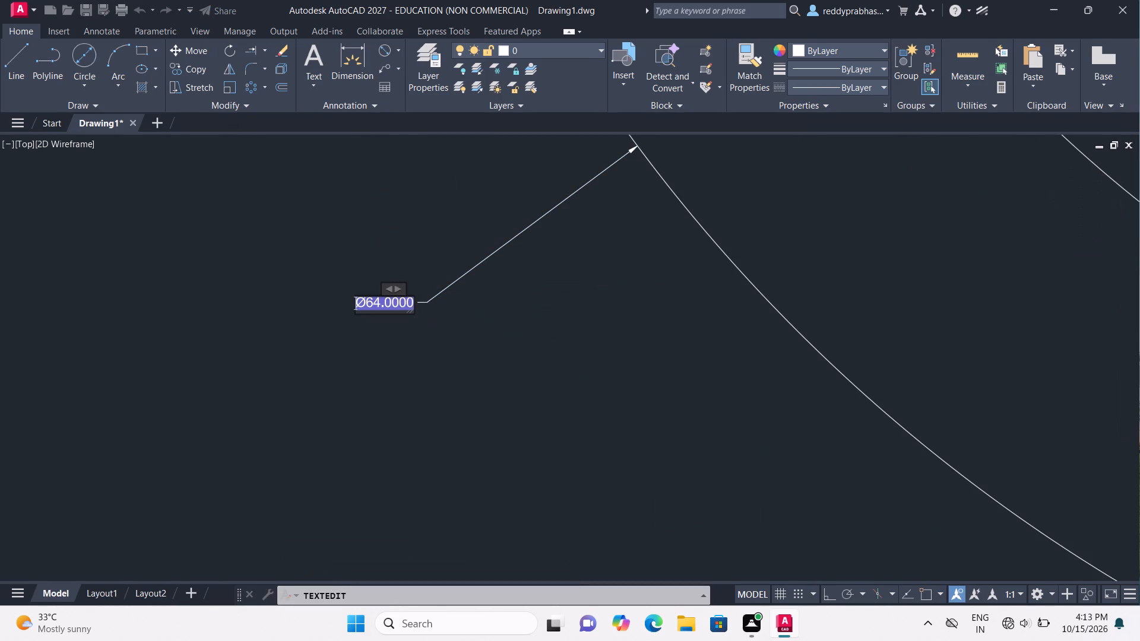
key("Right")
key("BackSpace")
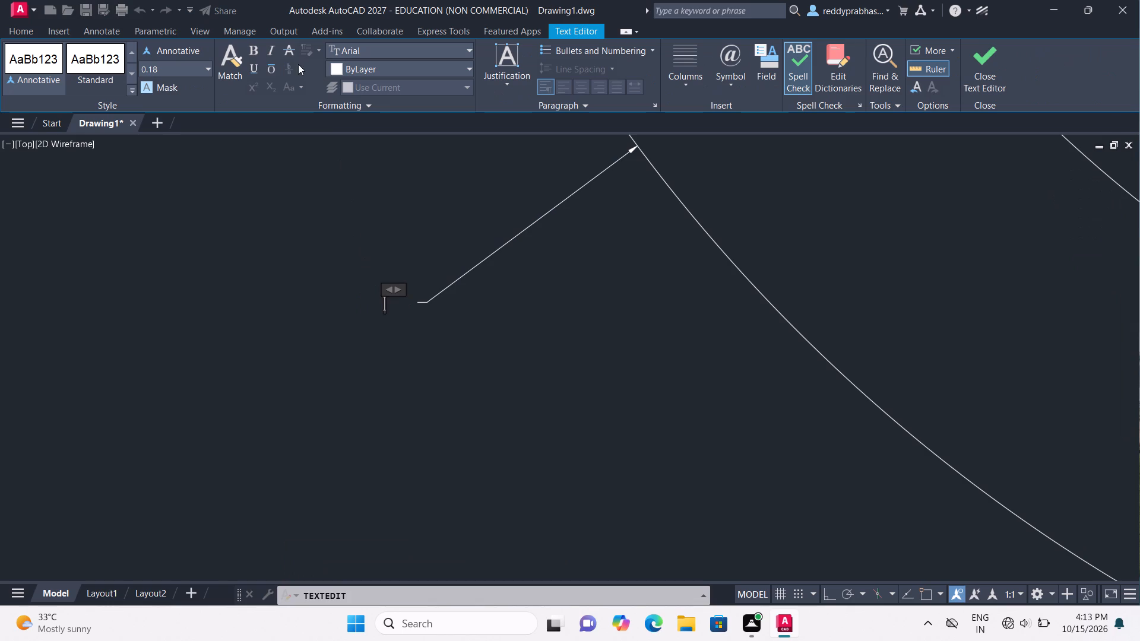
left_click(207, 66)
left_click(200, 81)
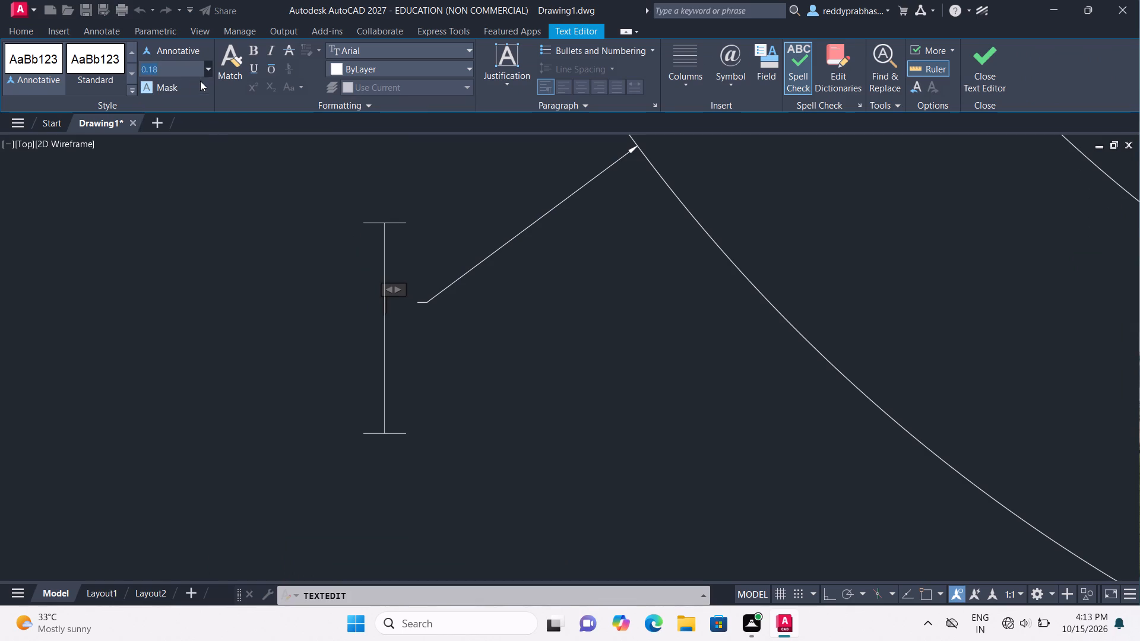
key("6")
key("4")
left_click(992, 69)
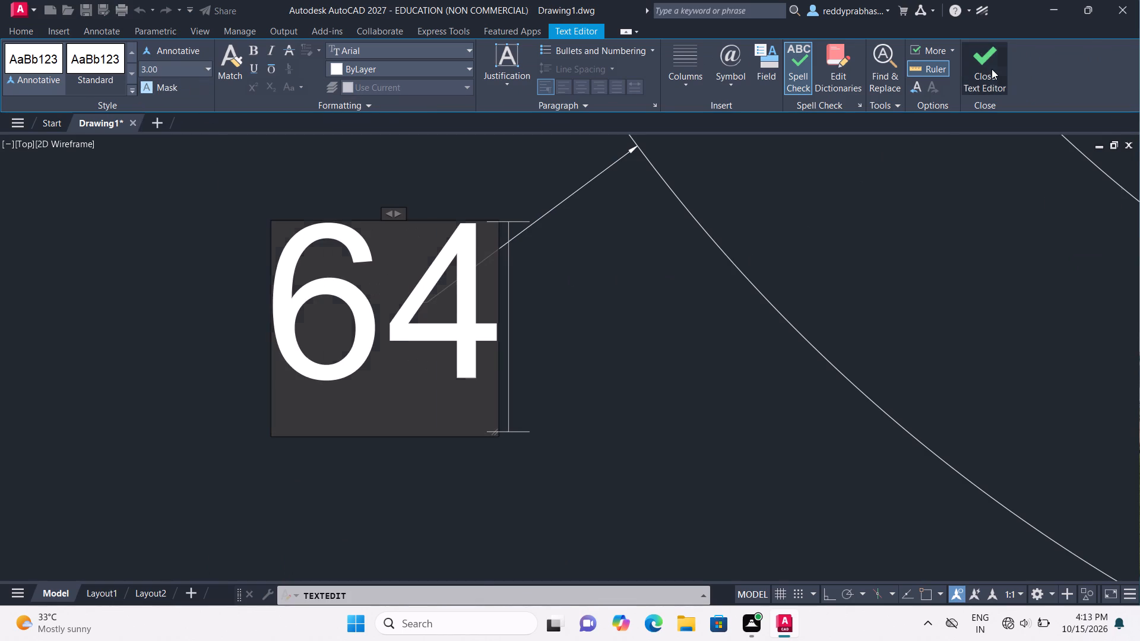
scroll(546, 401, "down", 7)
scroll(543, 399, "up", 2)
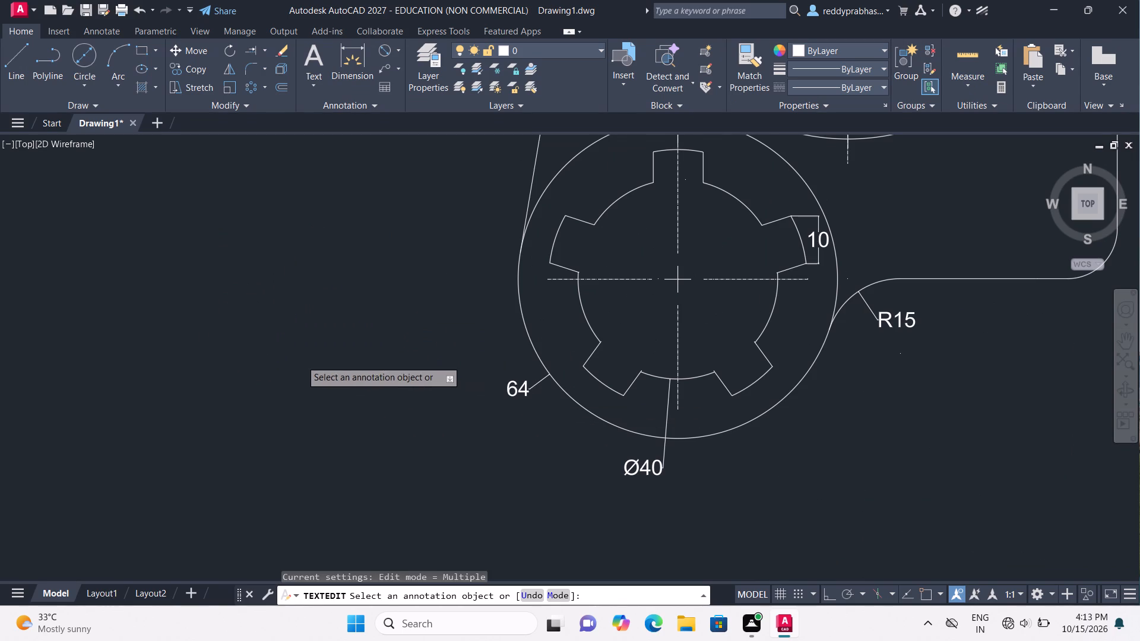
key("Escape")
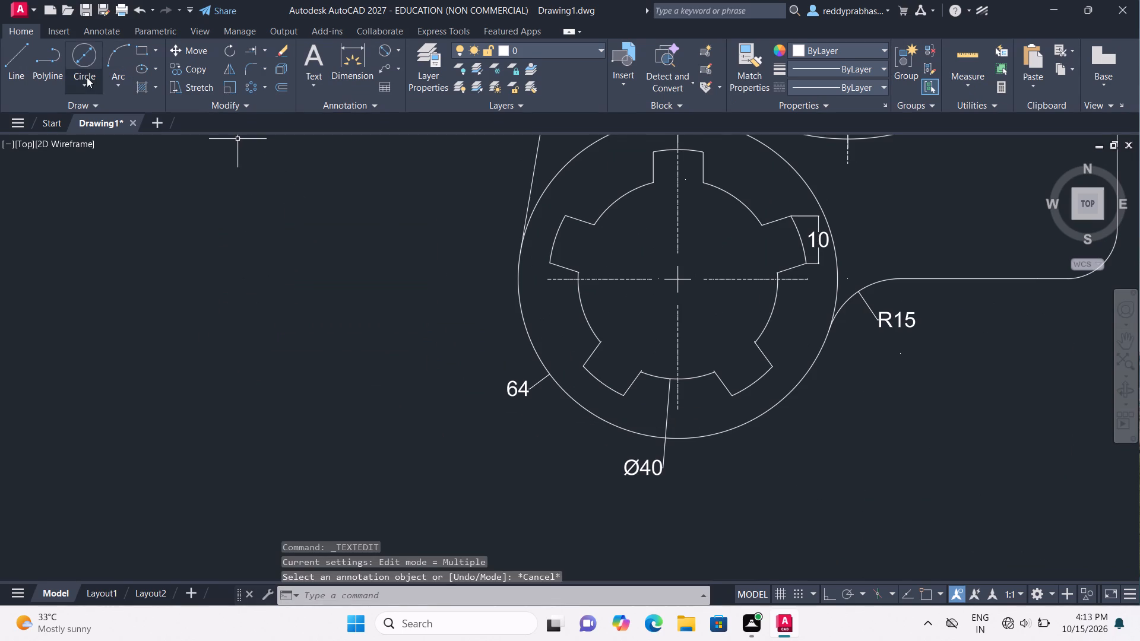
Draw a circle of diameter 52 centred on the notched hole's centre.
left_click(87, 77)
left_click(96, 137)
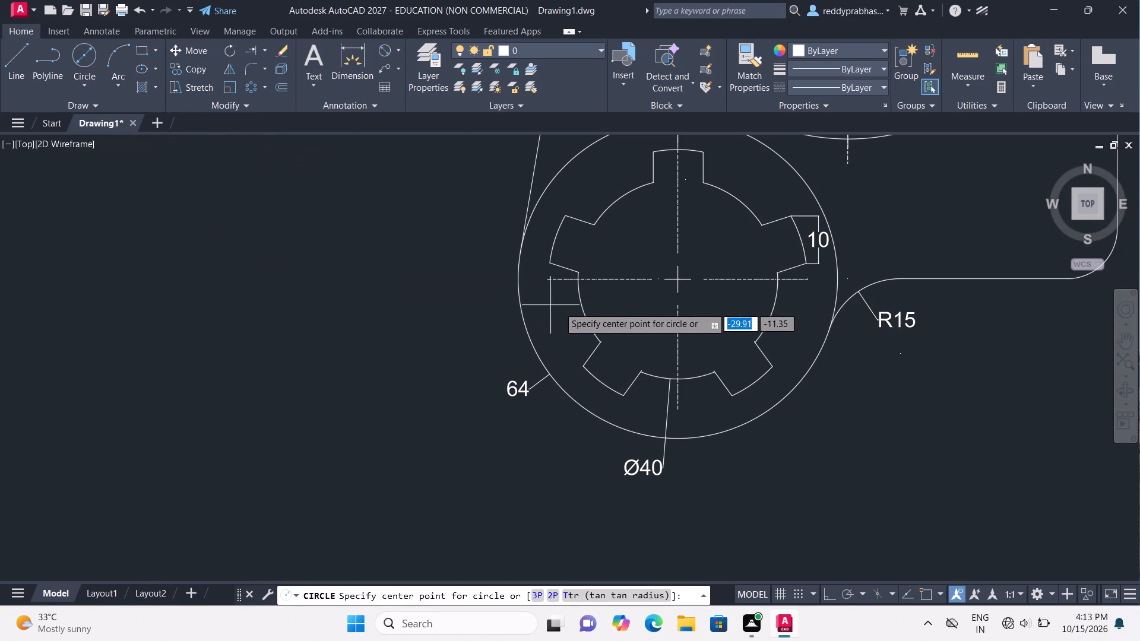
left_click(677, 280)
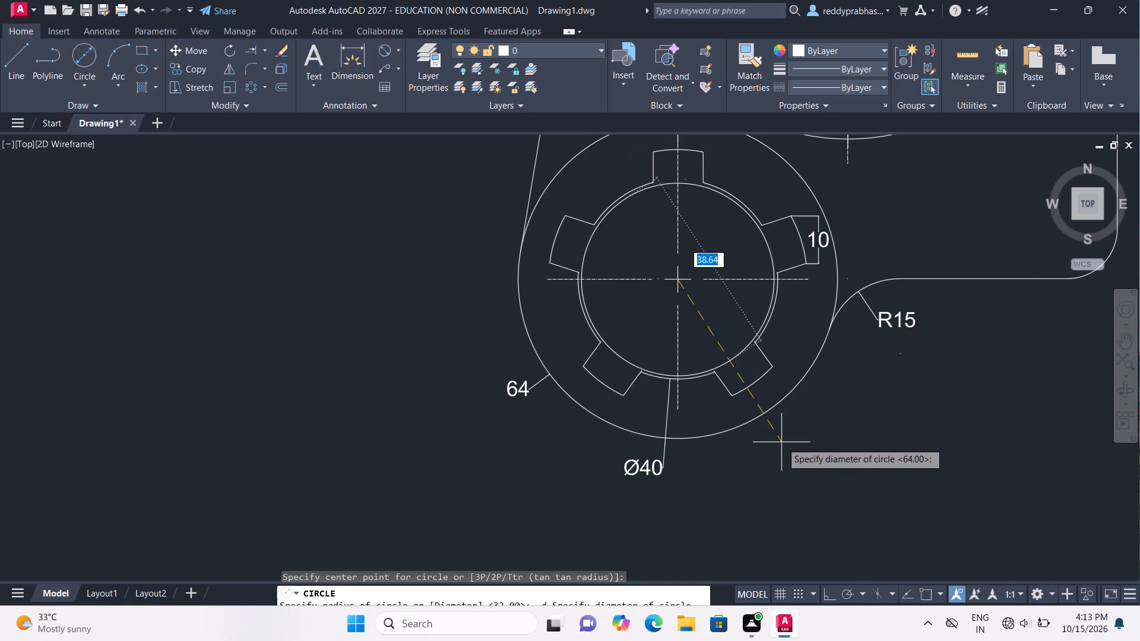
type("52")
key("Return")
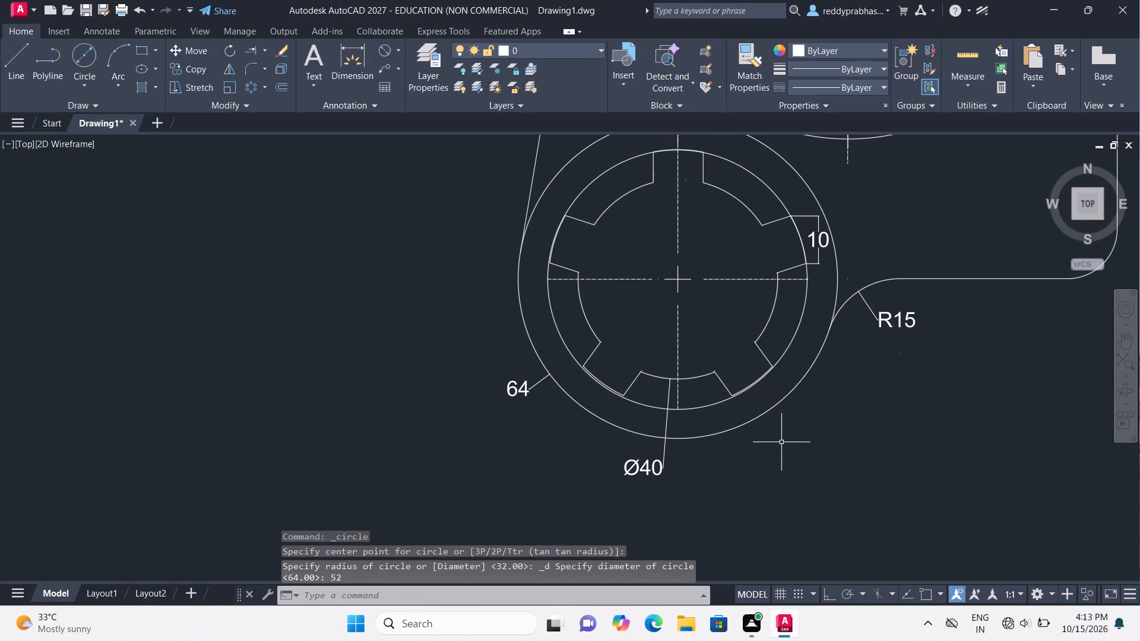
key("Escape")
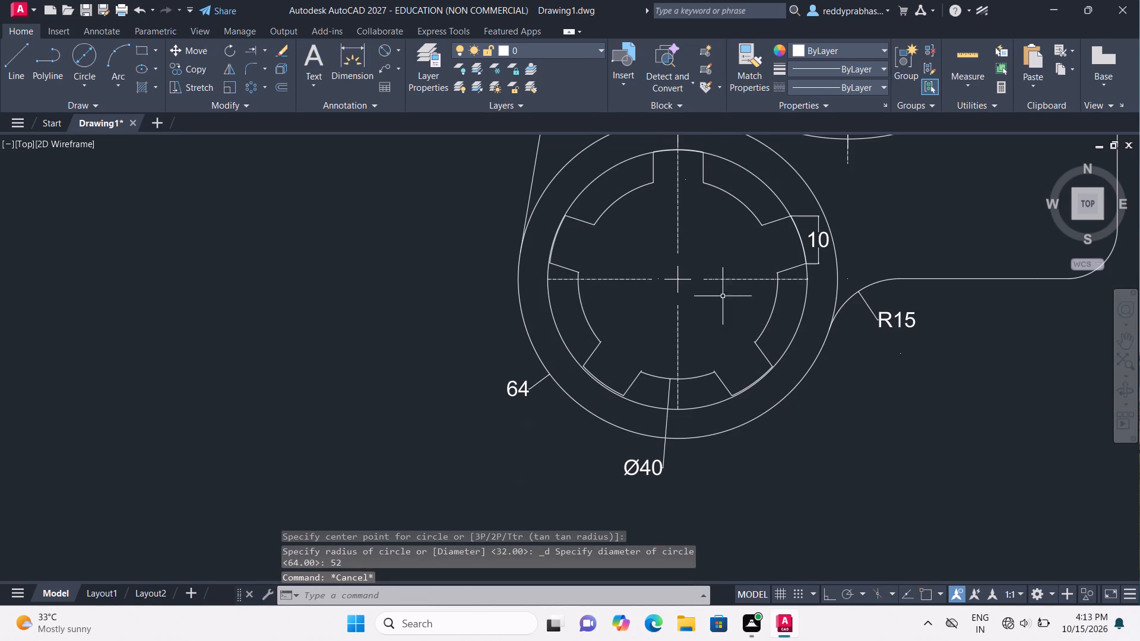
Trim away the diameter-52 circle's lower-right quadrant and its portion between the top and upper-right notches.
type("tr")
left_click(787, 330)
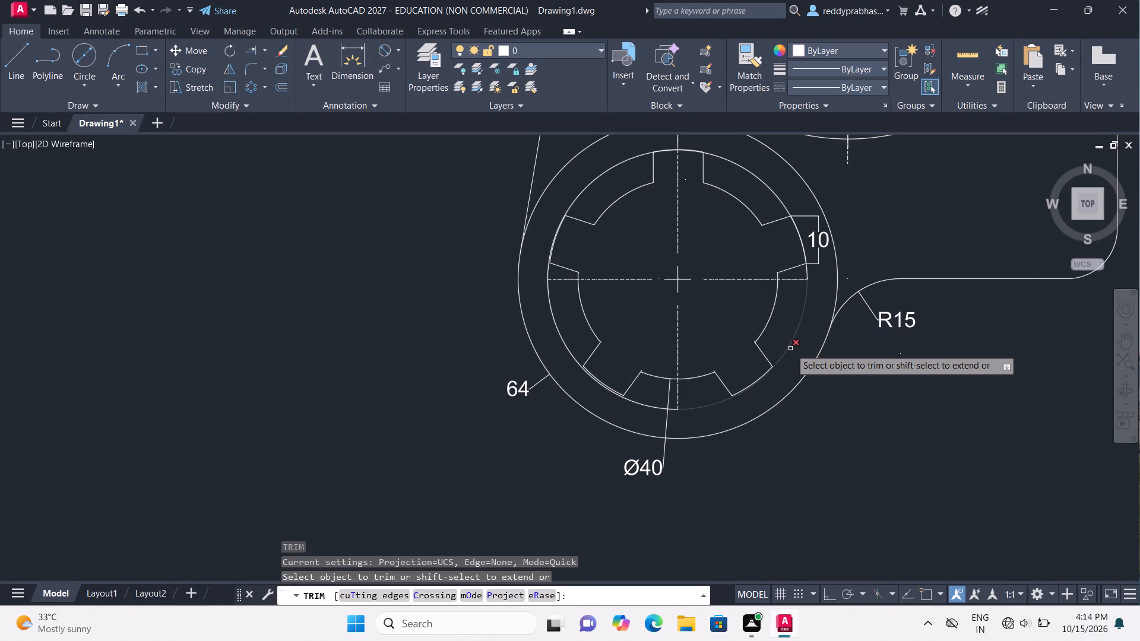
left_click(790, 348)
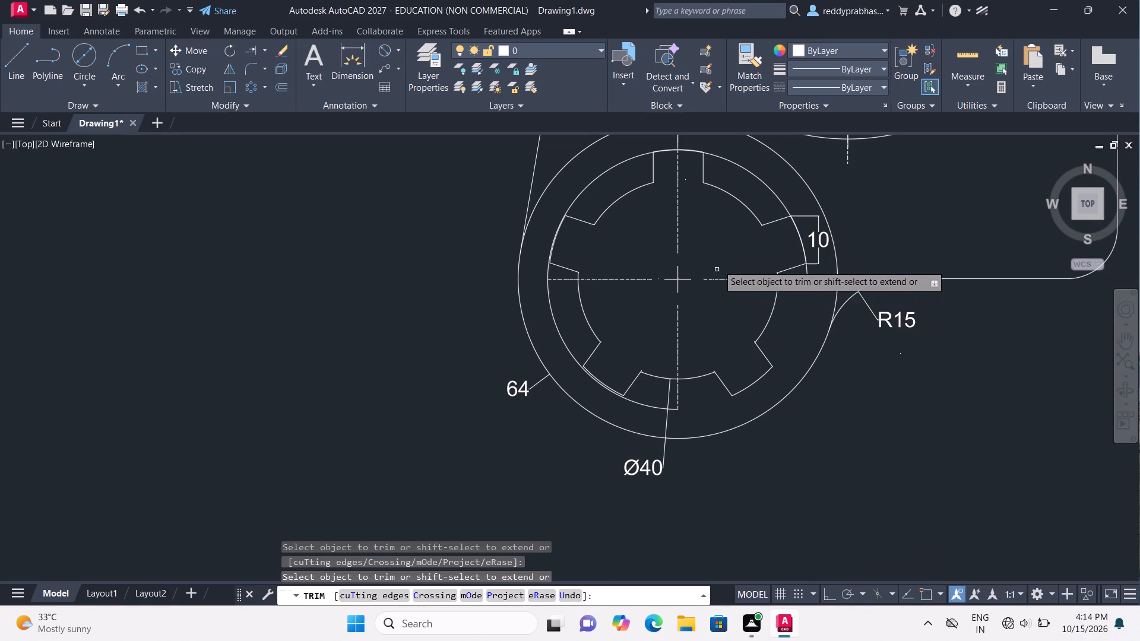
double_click(767, 185)
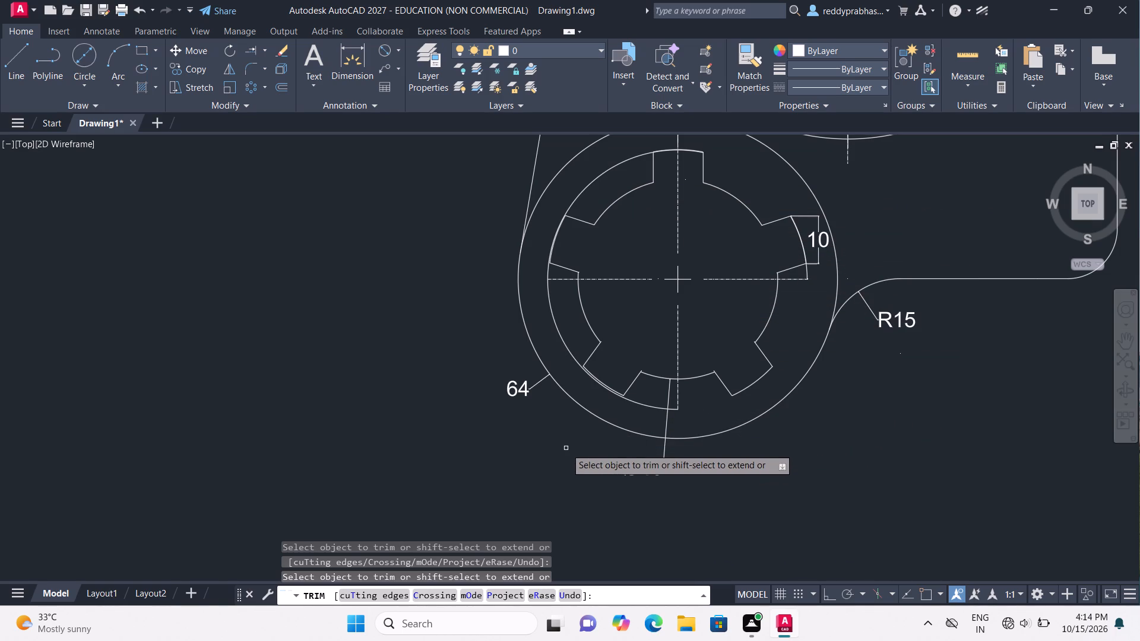
key("Escape")
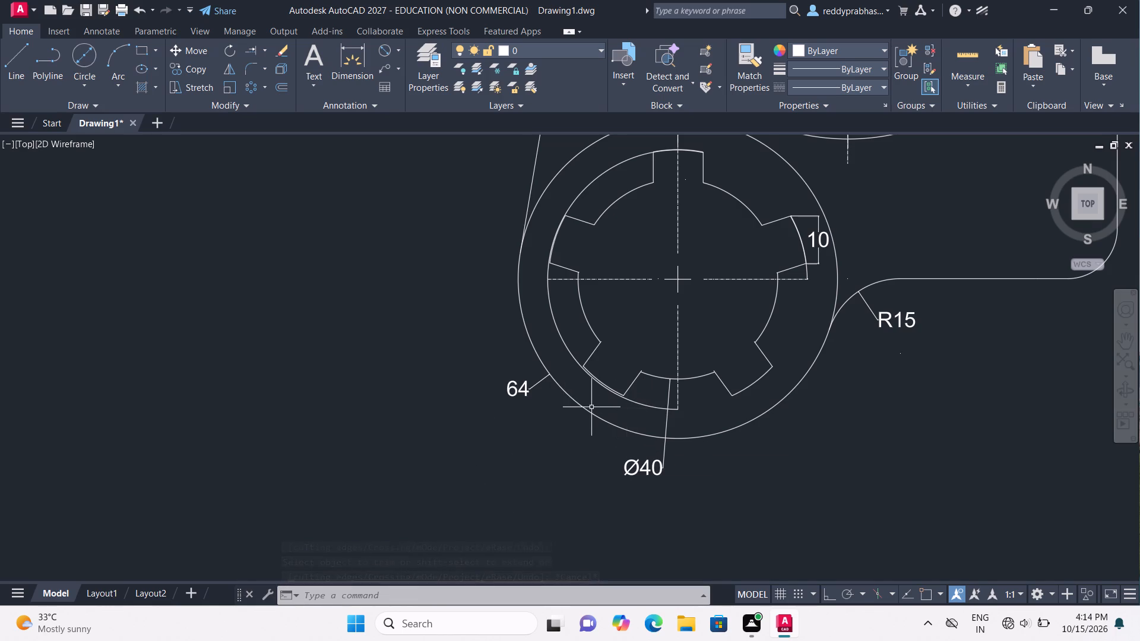
Move the remaining diameter-52 arc slightly upward onto the lower-left notch's outer edge.
scroll(591, 406, "up", 2)
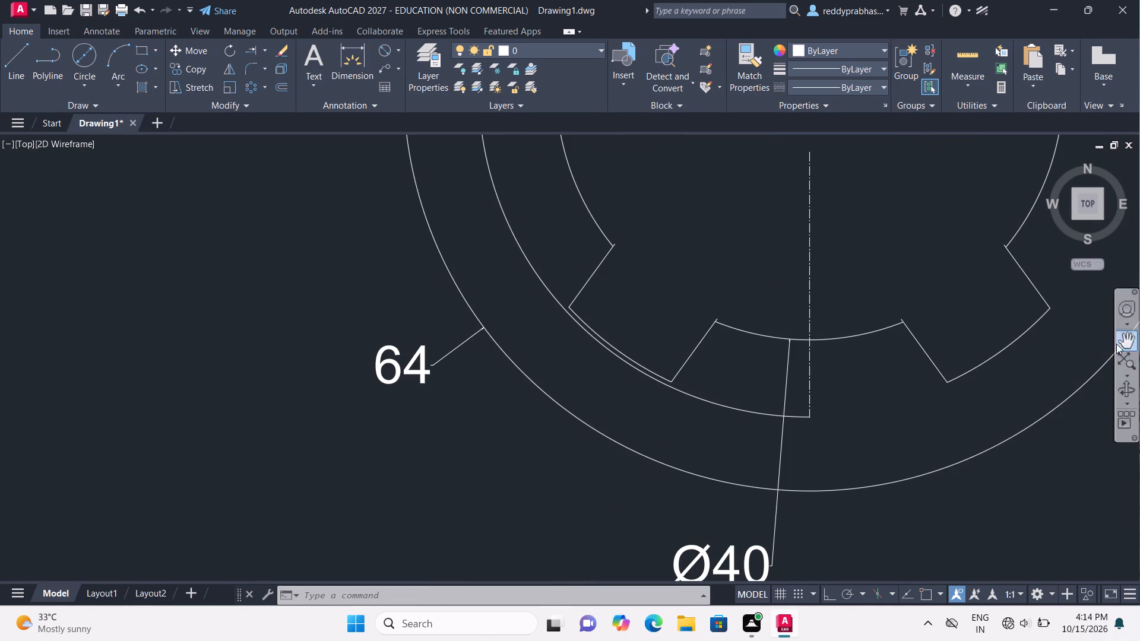
key("Escape")
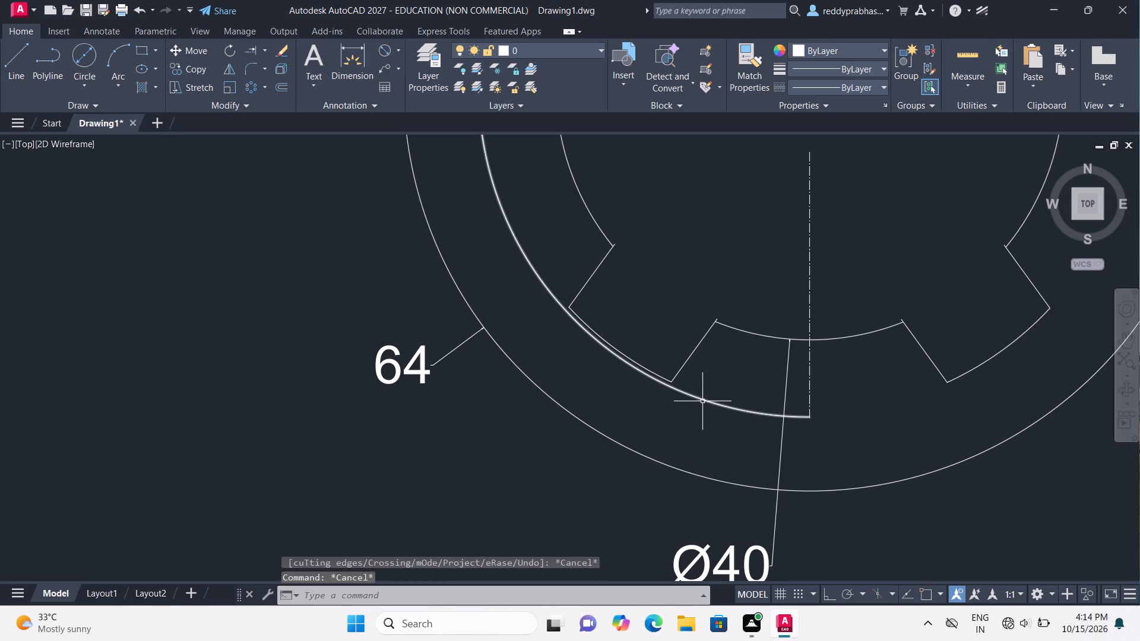
left_click(702, 401)
left_click_drag(702, 401, 703, 398)
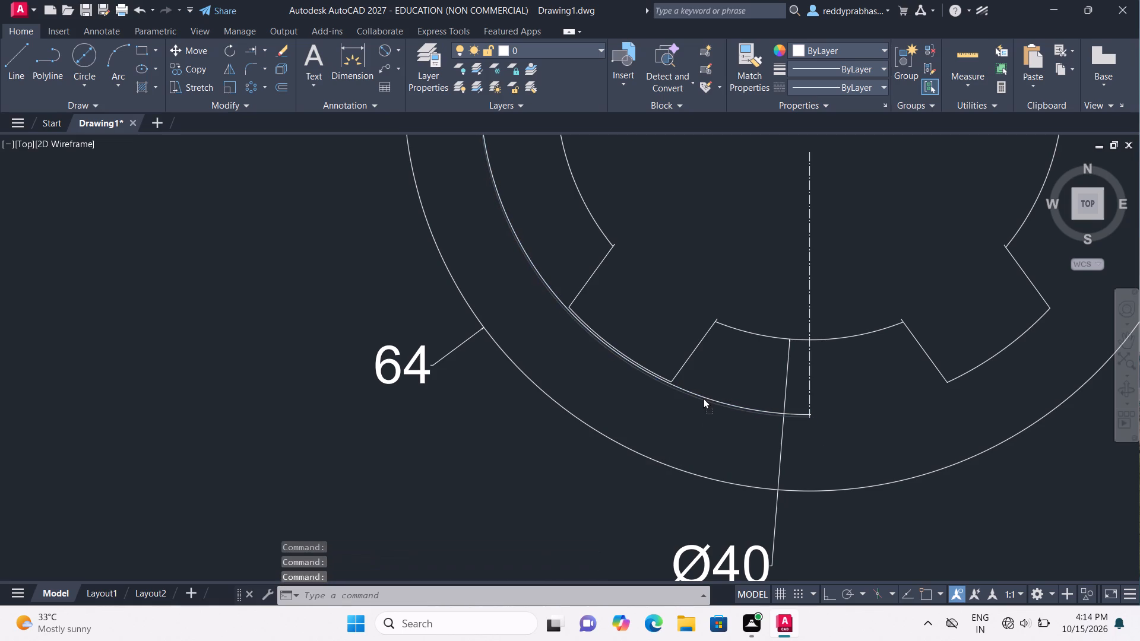
left_click_drag(703, 398, 703, 395)
key("Escape")
scroll(703, 395, "down", 1)
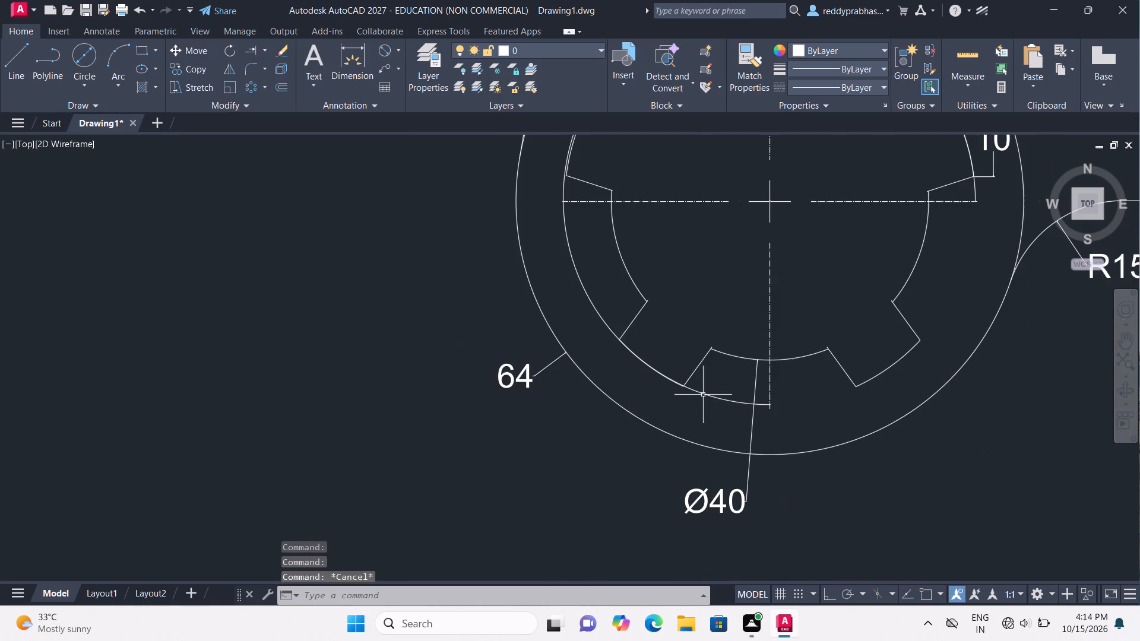
scroll(703, 395, "down", 2)
scroll(703, 395, "up", 3)
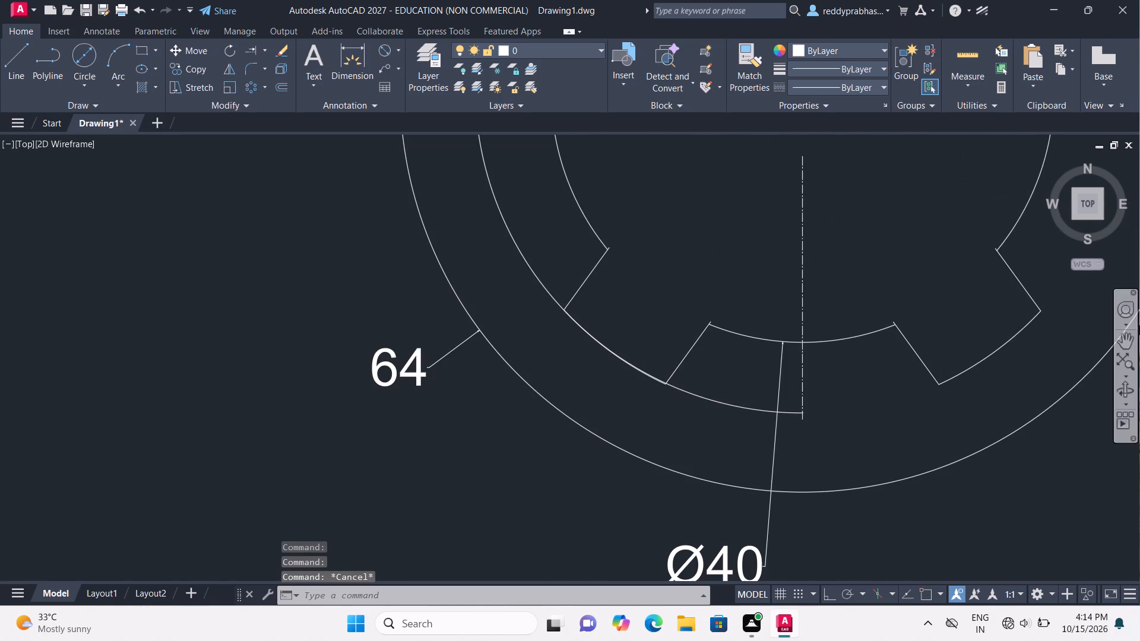
Move the diameter-52 arc slightly downward so it lies on the outer edges of the hole's top and left notches.
left_click(1122, 334)
left_click_drag(577, 320, 600, 469)
left_click_drag(575, 341, 593, 445)
left_click_drag(584, 389, 593, 446)
scroll(593, 446, "up", 2)
left_click_drag(552, 313, 561, 447)
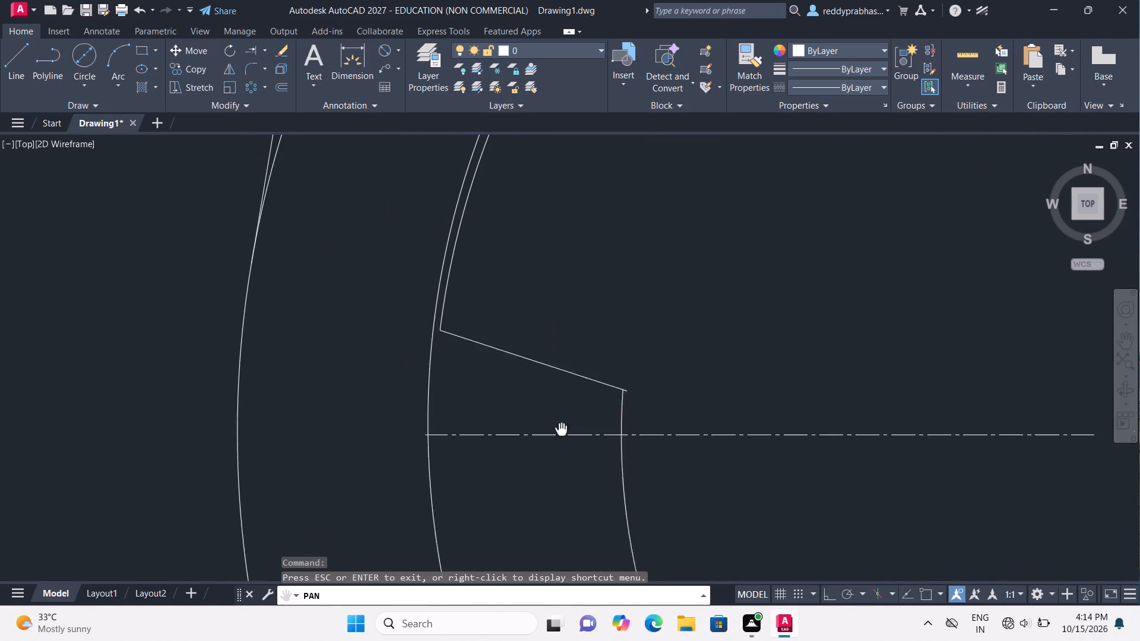
left_click_drag(561, 447, 559, 449)
left_click_drag(558, 356, 541, 470)
left_click_drag(549, 388, 550, 419)
scroll(550, 419, "down", 2)
double_click(546, 401)
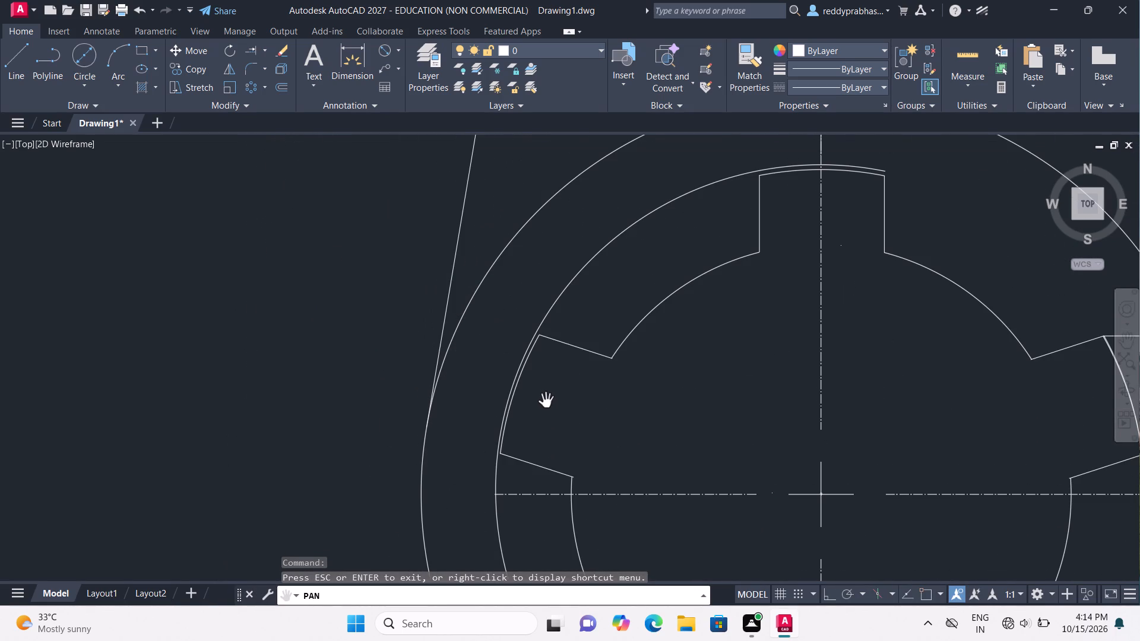
key("Escape")
triple_click(521, 361)
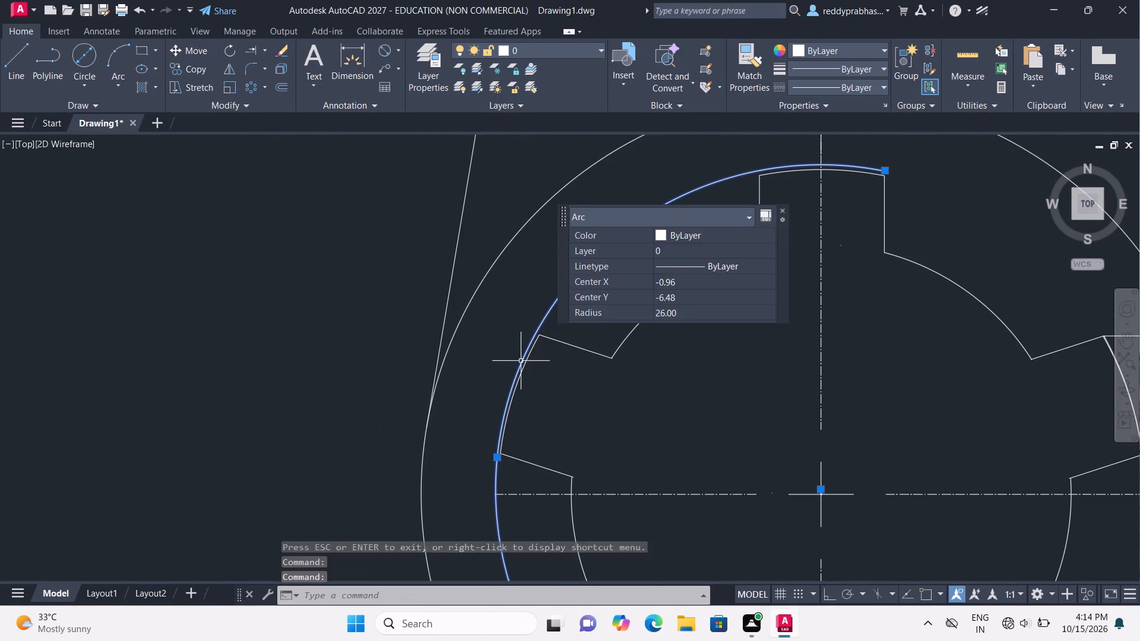
left_click(522, 366)
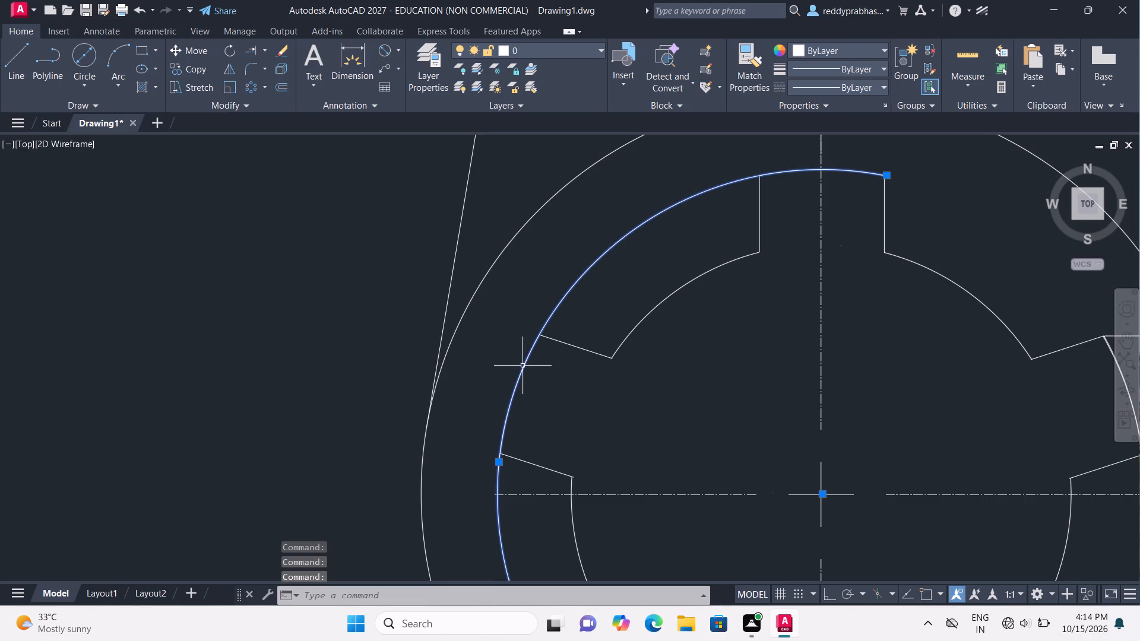
key("Escape")
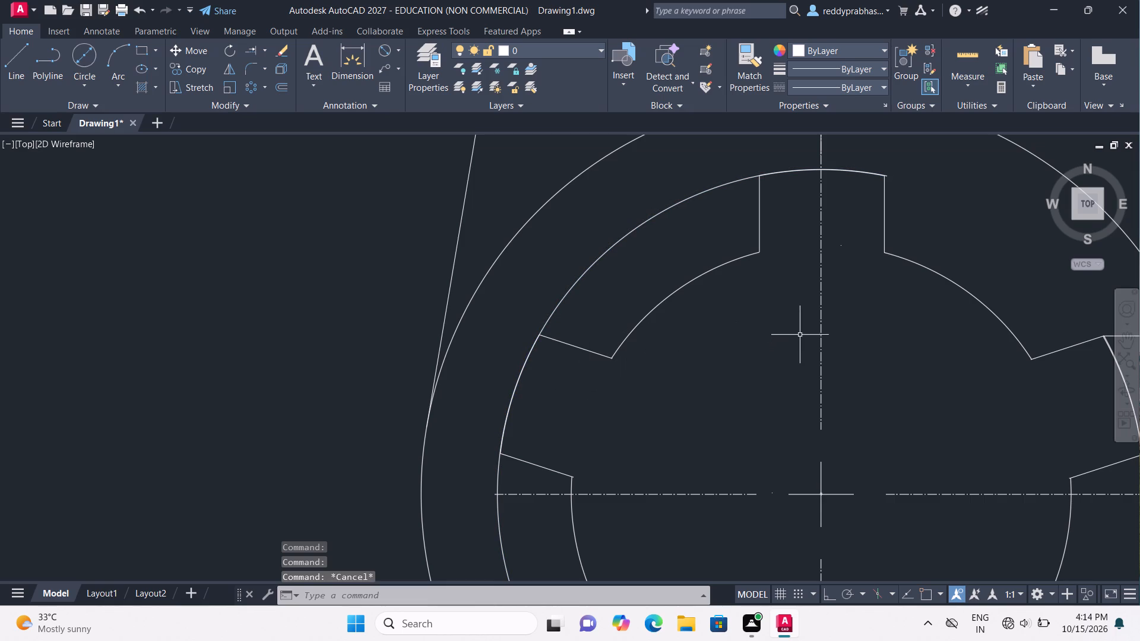
Add a diameter dimension to the diameter-52 arc, placed above and to the left of the notched hole's surrounding circle.
scroll(660, 400, "down", 2)
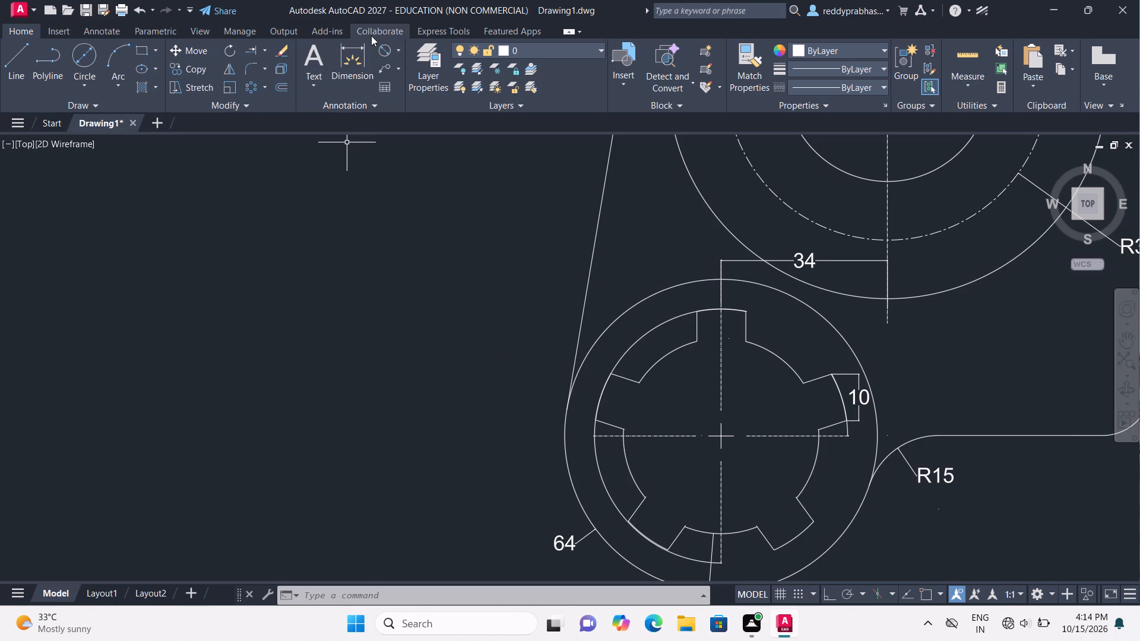
left_click(385, 43)
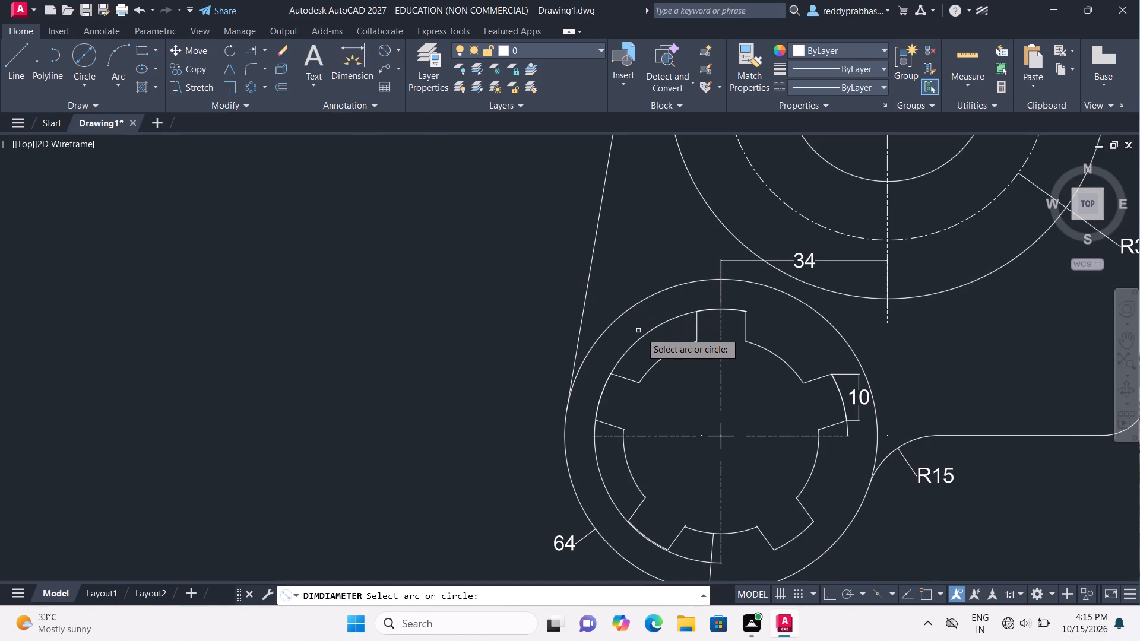
left_click(646, 336)
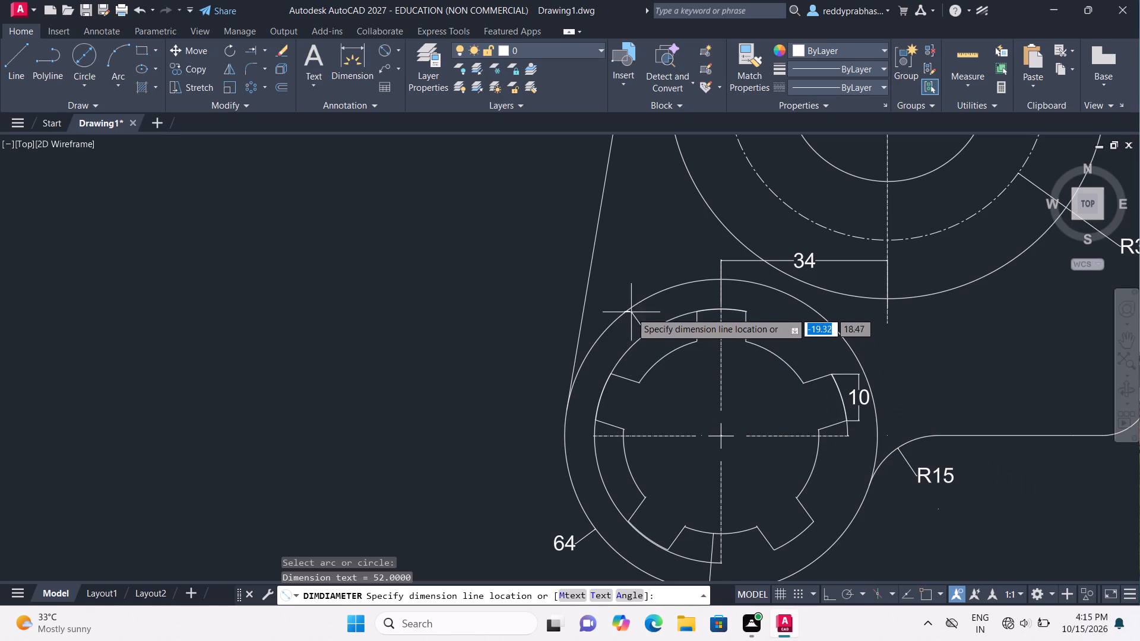
left_click(659, 269)
Replace the arc's diameter dimension text with Ø52 at text height 3.00, using the diameter symbol.
scroll(659, 269, "up", 4)
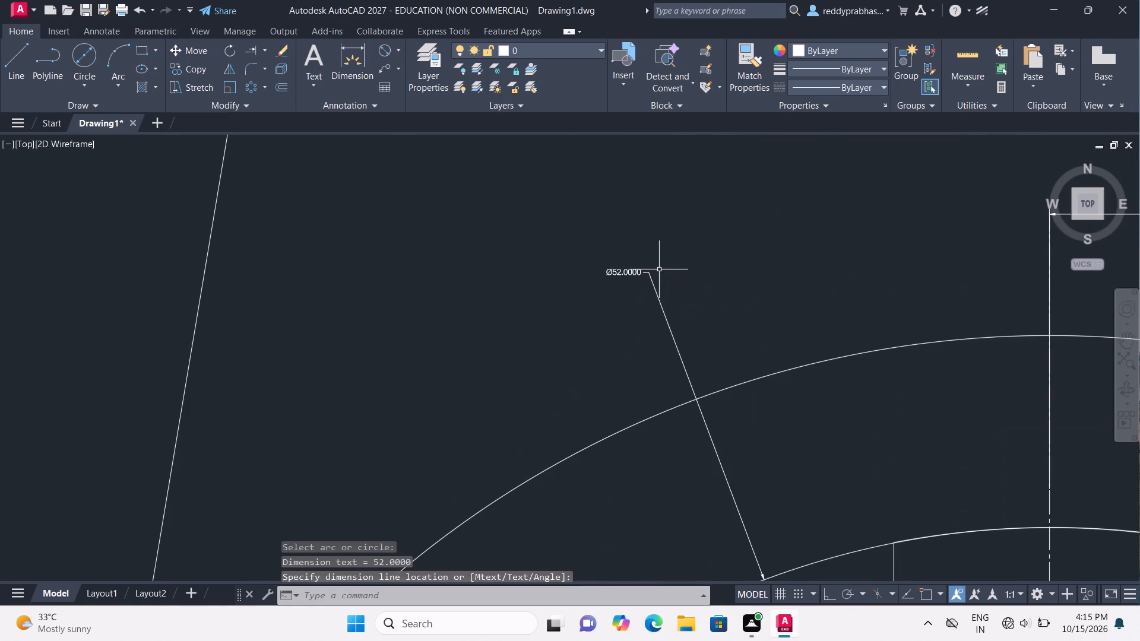
triple_click(638, 274)
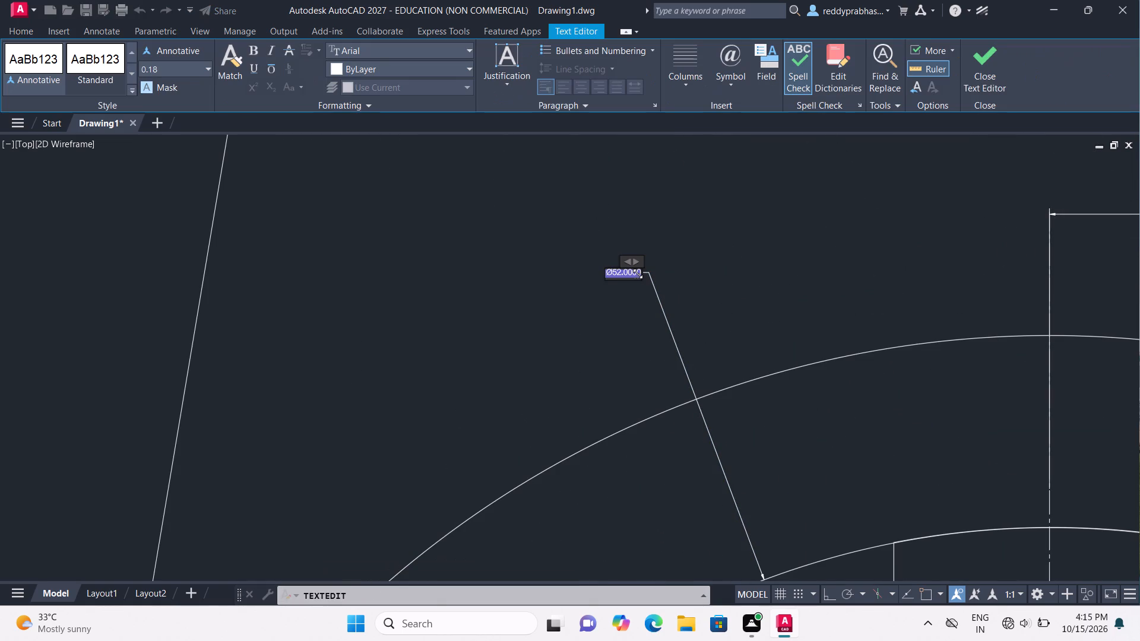
key("Right")
key("BackSpace")
left_click(208, 72)
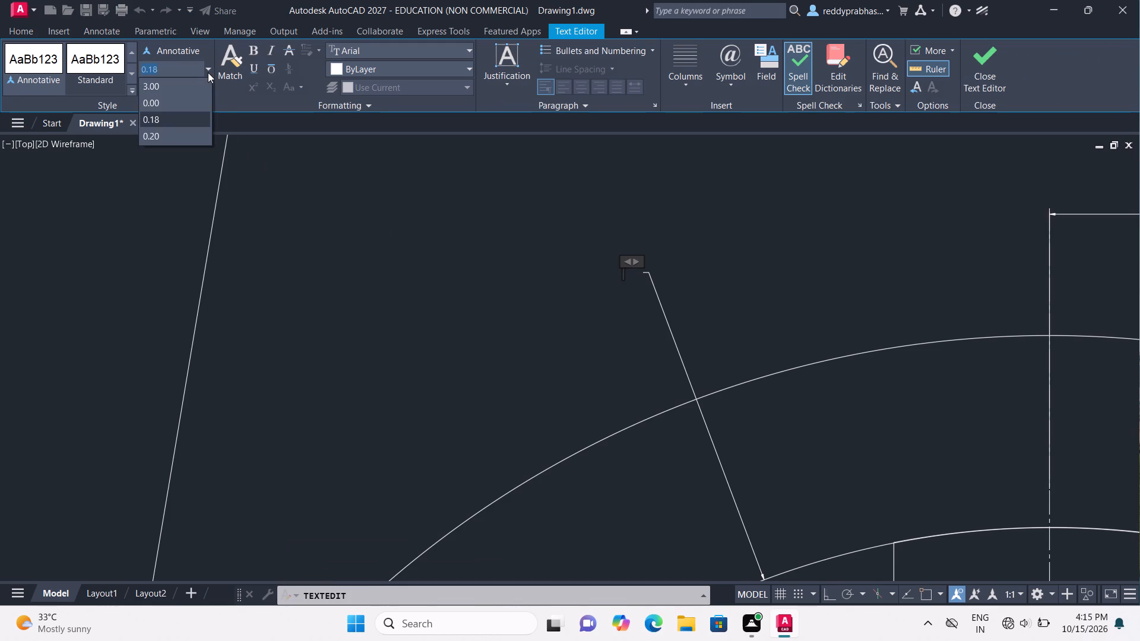
double_click(204, 84)
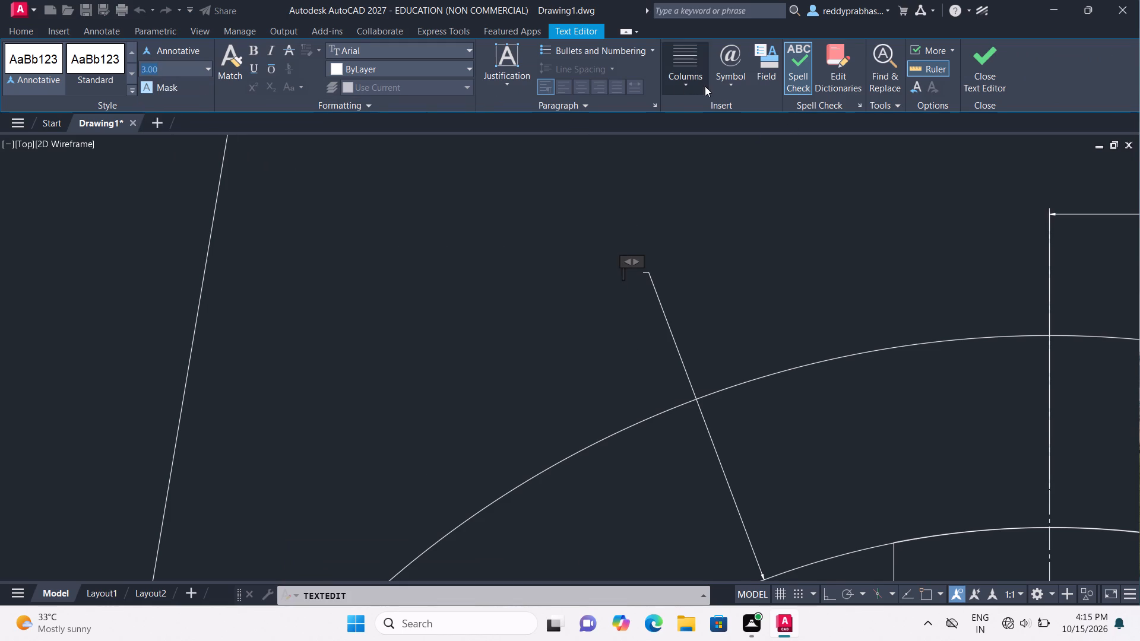
double_click(739, 87)
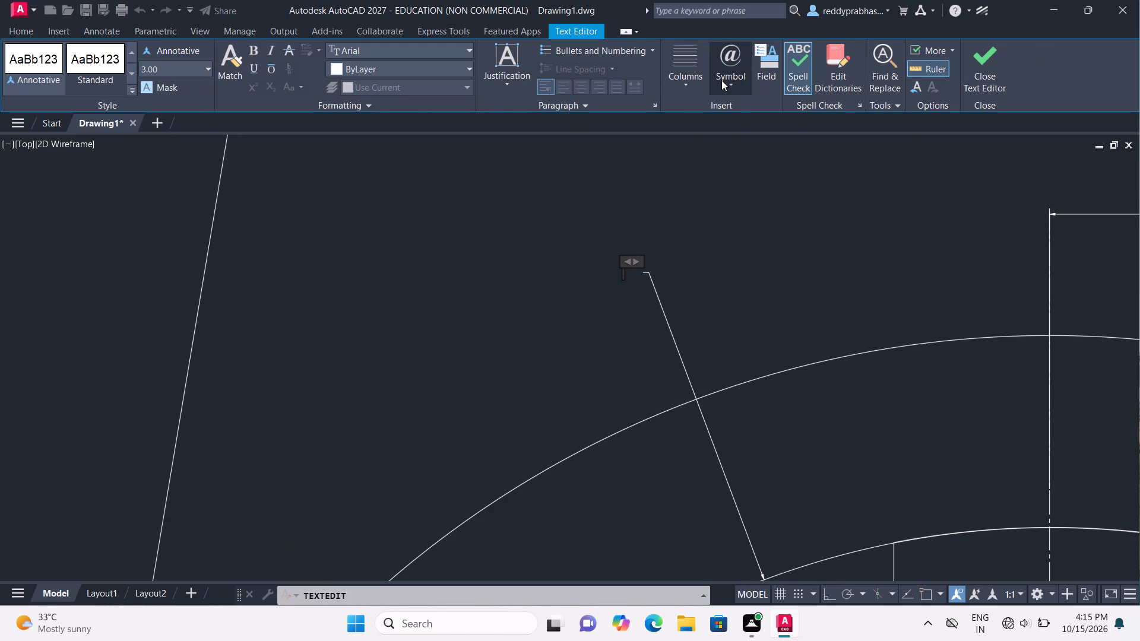
left_click(721, 80)
left_click(749, 141)
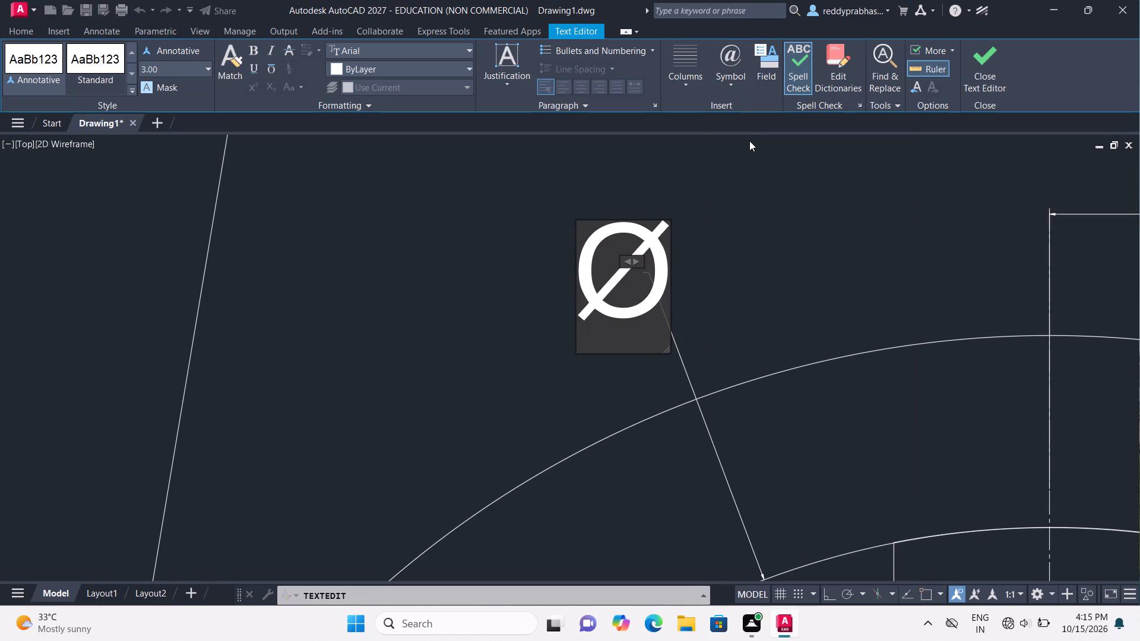
key("5")
key("2")
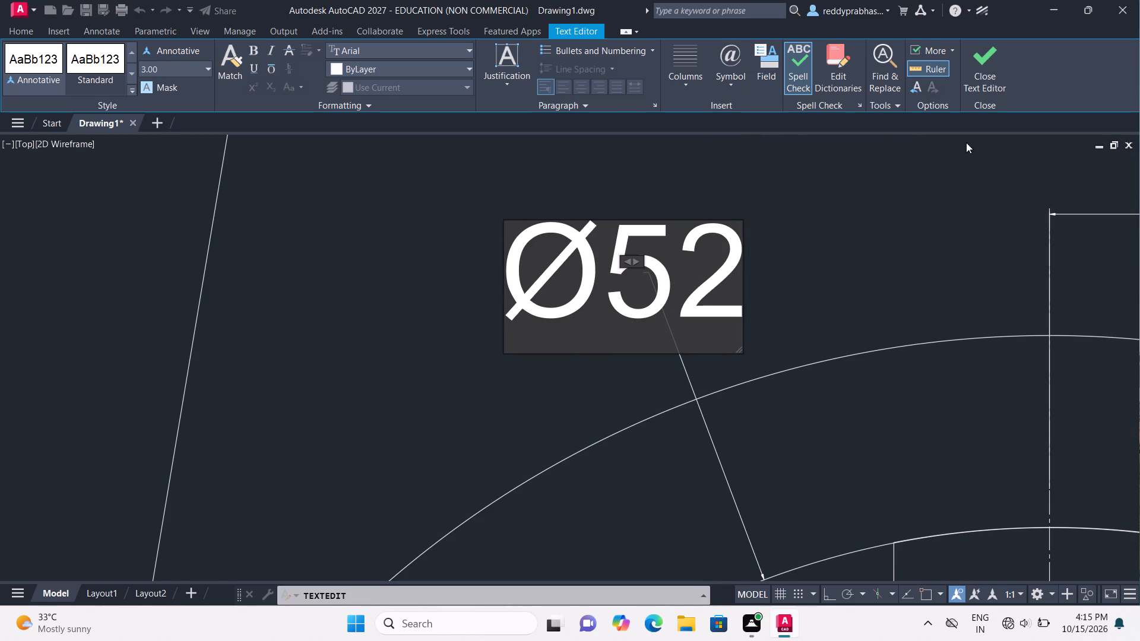
left_click(983, 67)
scroll(723, 328, "down", 5)
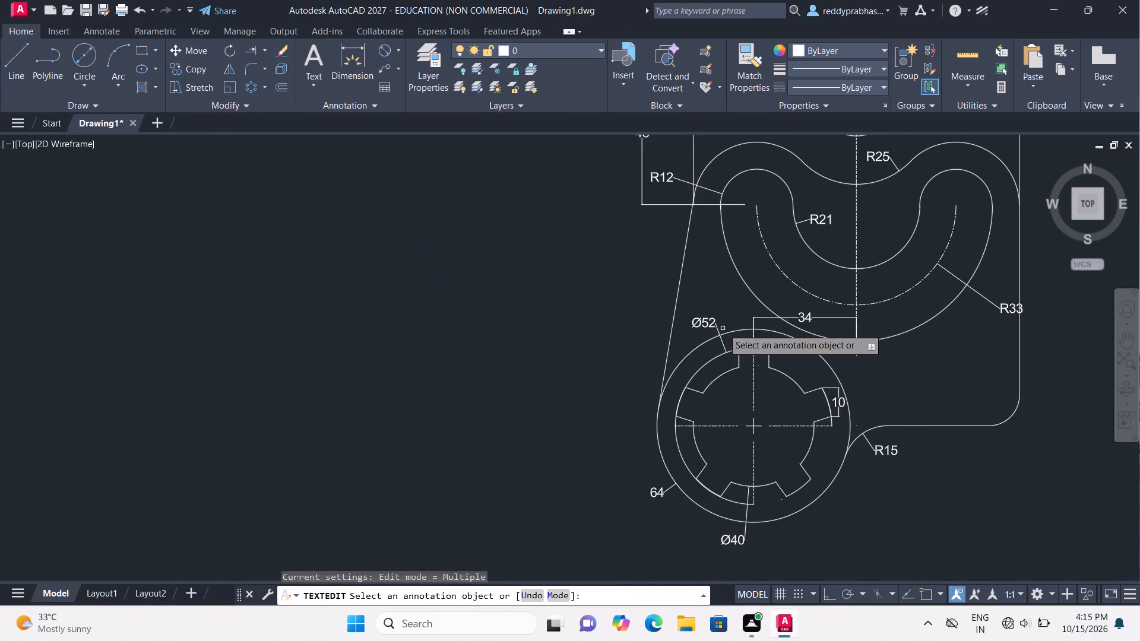
key("Escape")
Add a vertical linear dimension from the curved slot centreline's left end to the notched hole's centre, placed left of the plate.
double_click(1134, 339)
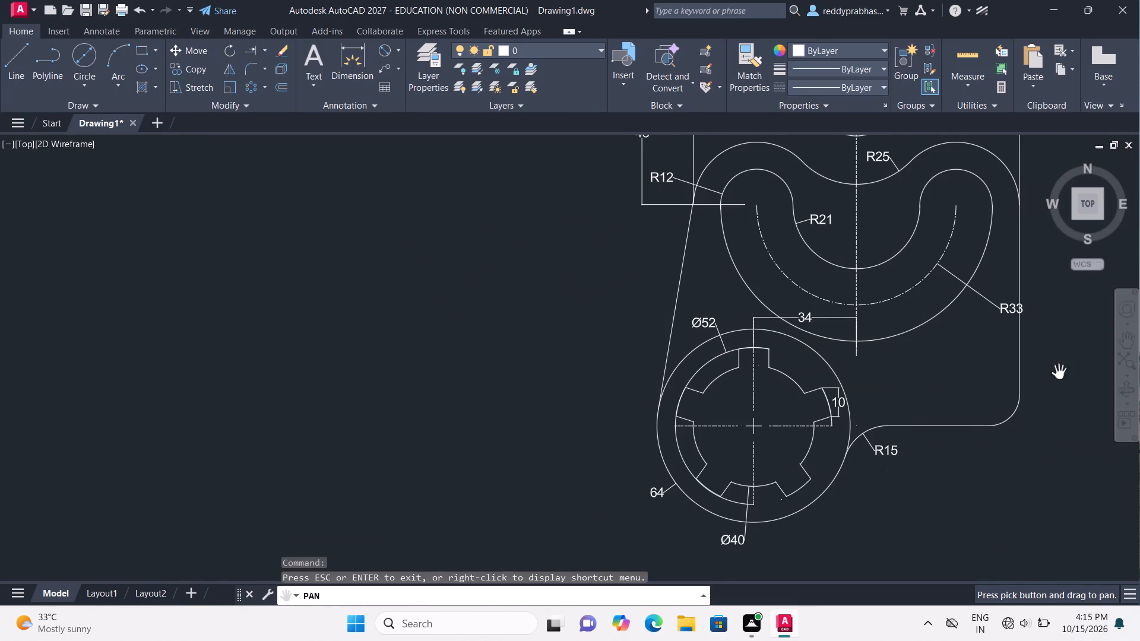
left_click_drag(1047, 382, 738, 418)
left_click(738, 418)
key("Escape")
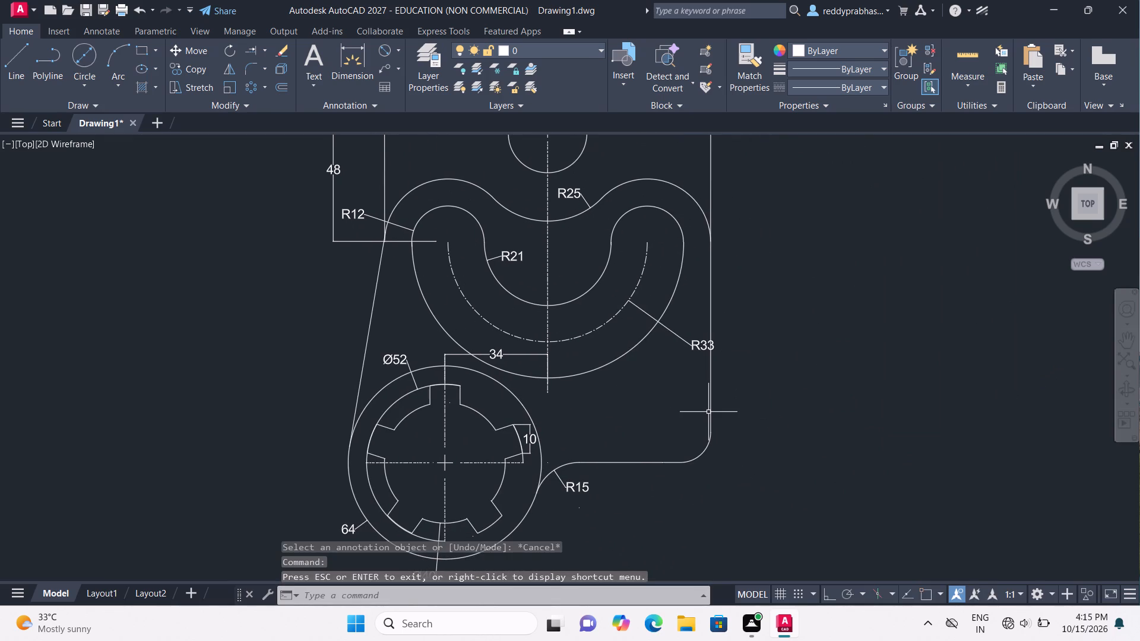
scroll(636, 421, "down", 1)
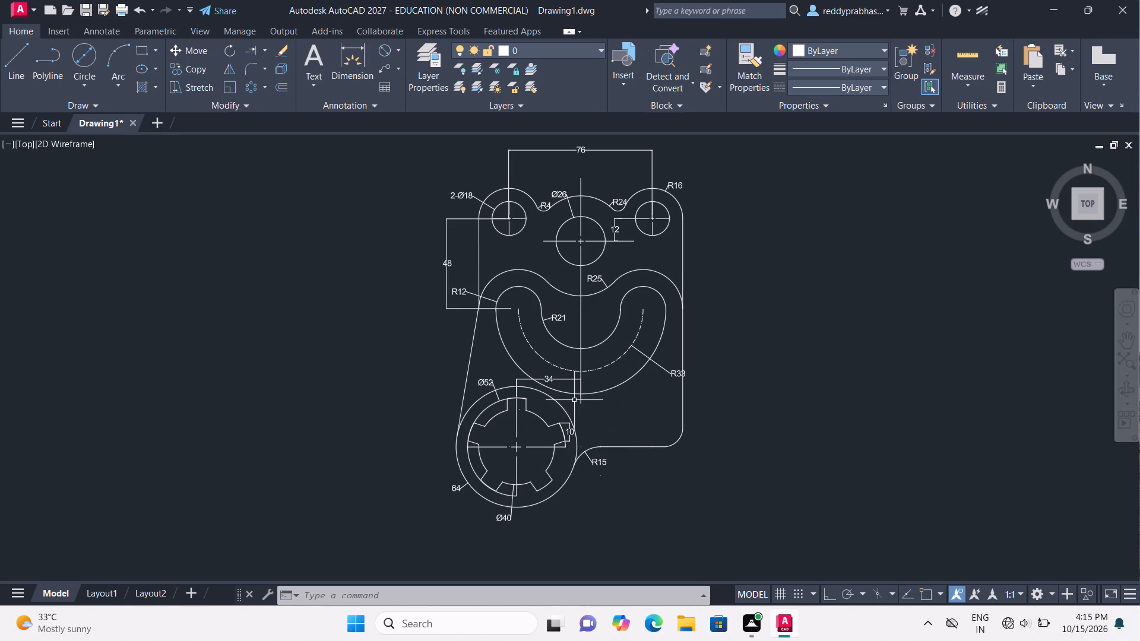
scroll(533, 342, "up", 2)
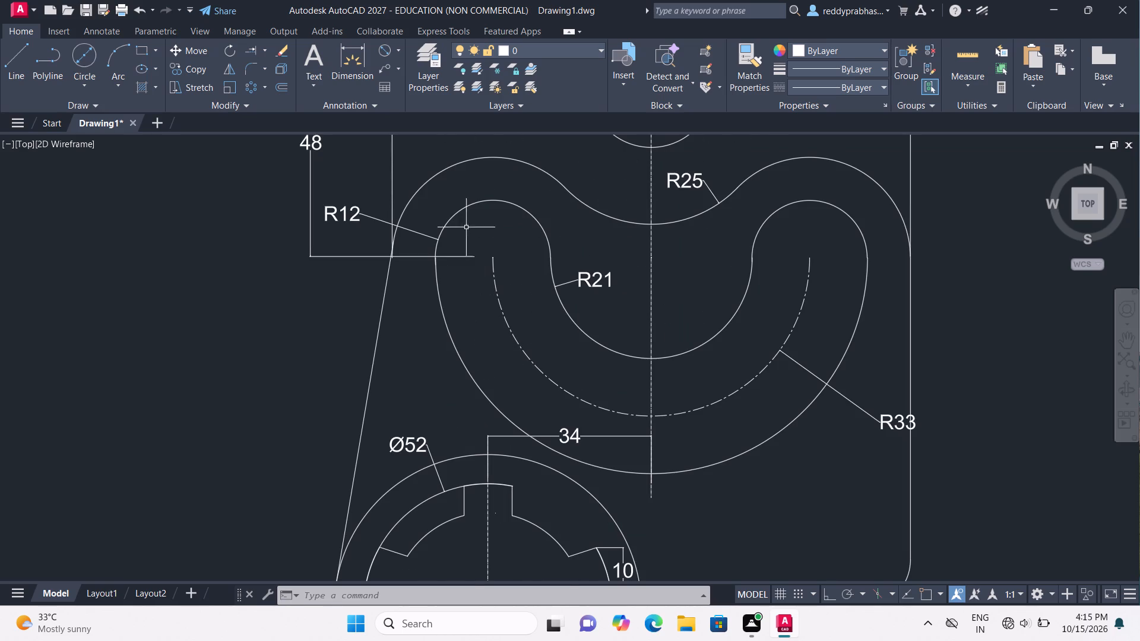
key("Escape")
double_click(395, 52)
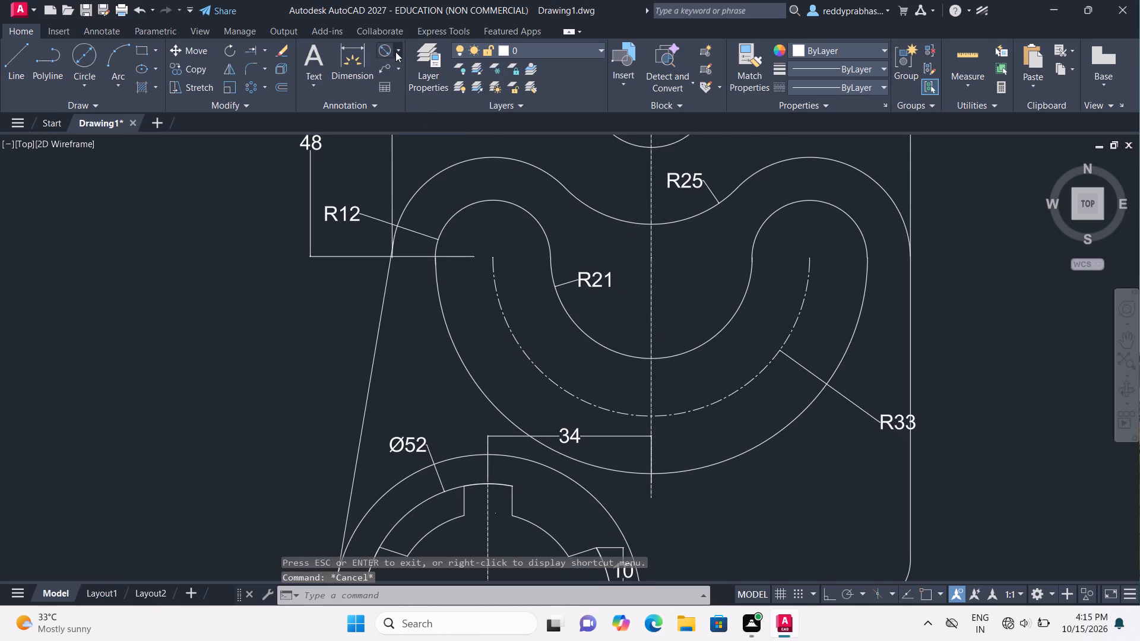
left_click(397, 53)
left_click(396, 68)
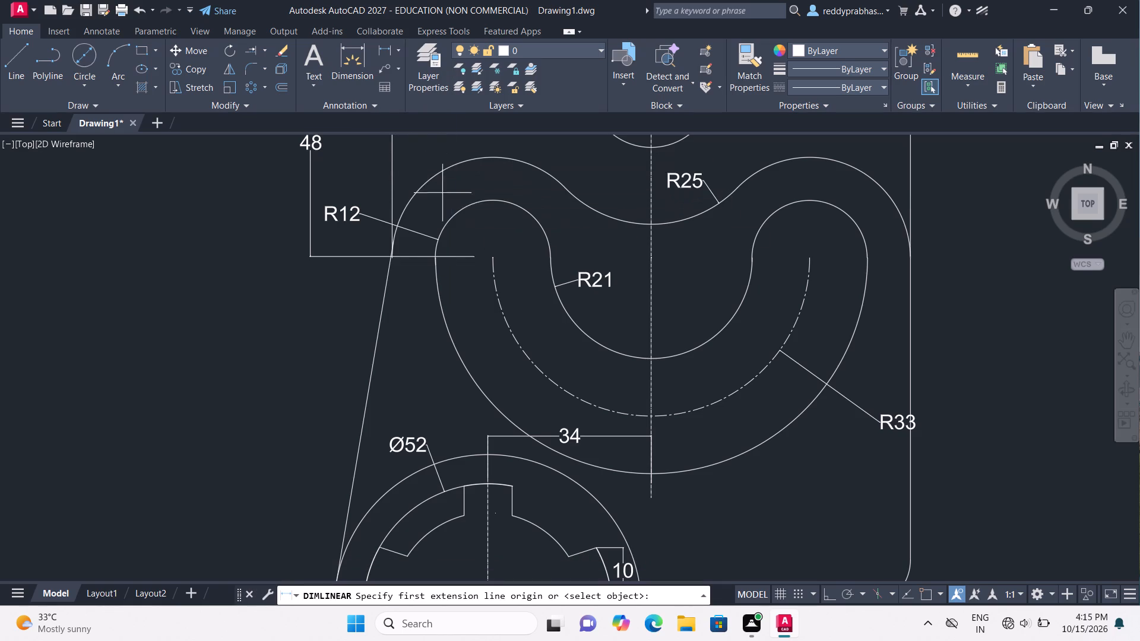
double_click(492, 257)
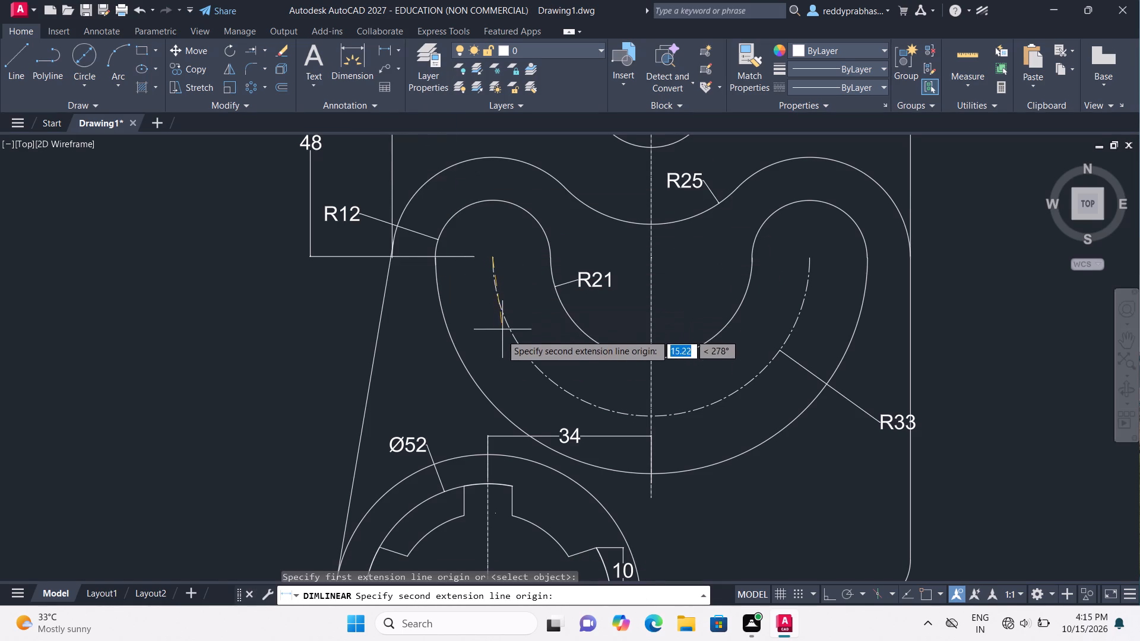
scroll(480, 389, "down", 2)
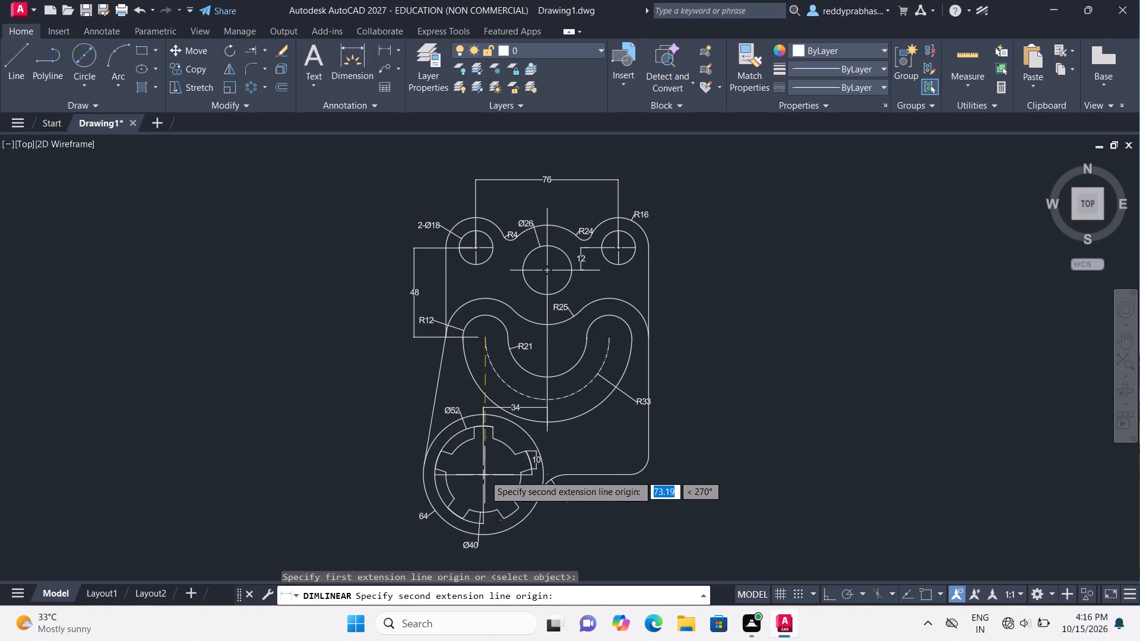
double_click(484, 475)
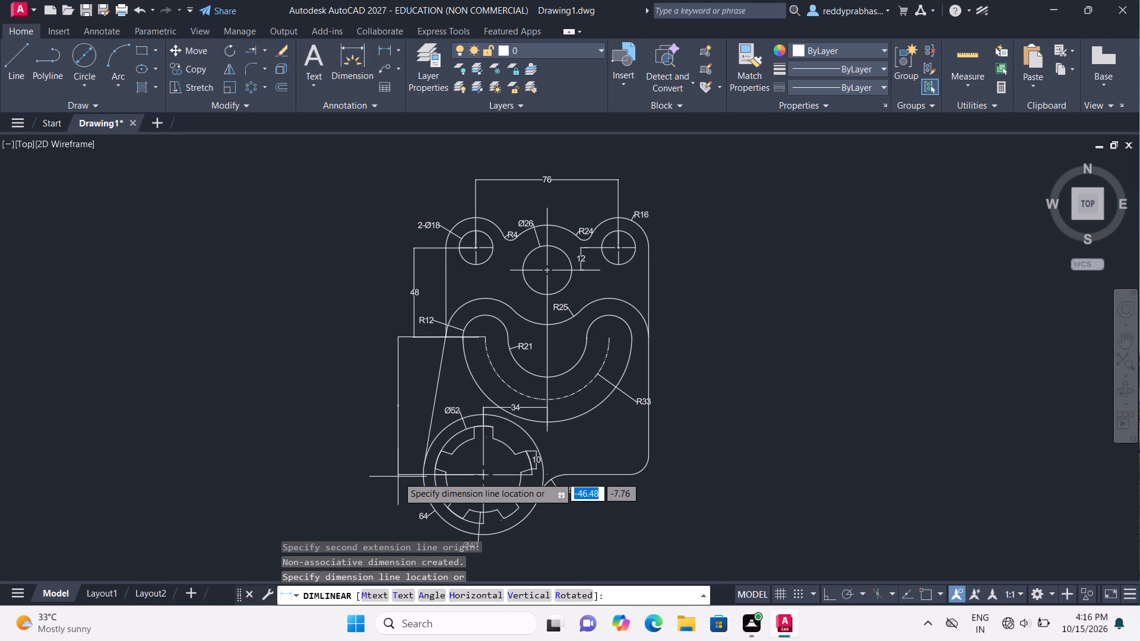
left_click(394, 476)
Replace the text of the vertical dimension between the slot centreline and the notched hole's centre with 73 at text height 3.00.
scroll(390, 448, "up", 7)
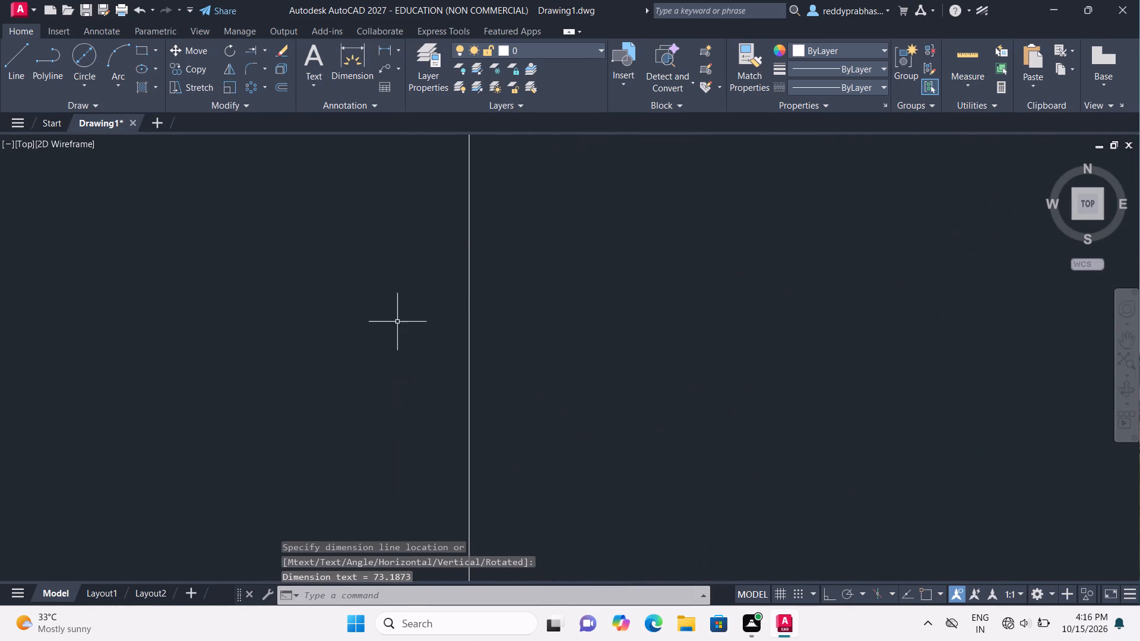
left_click(1115, 336)
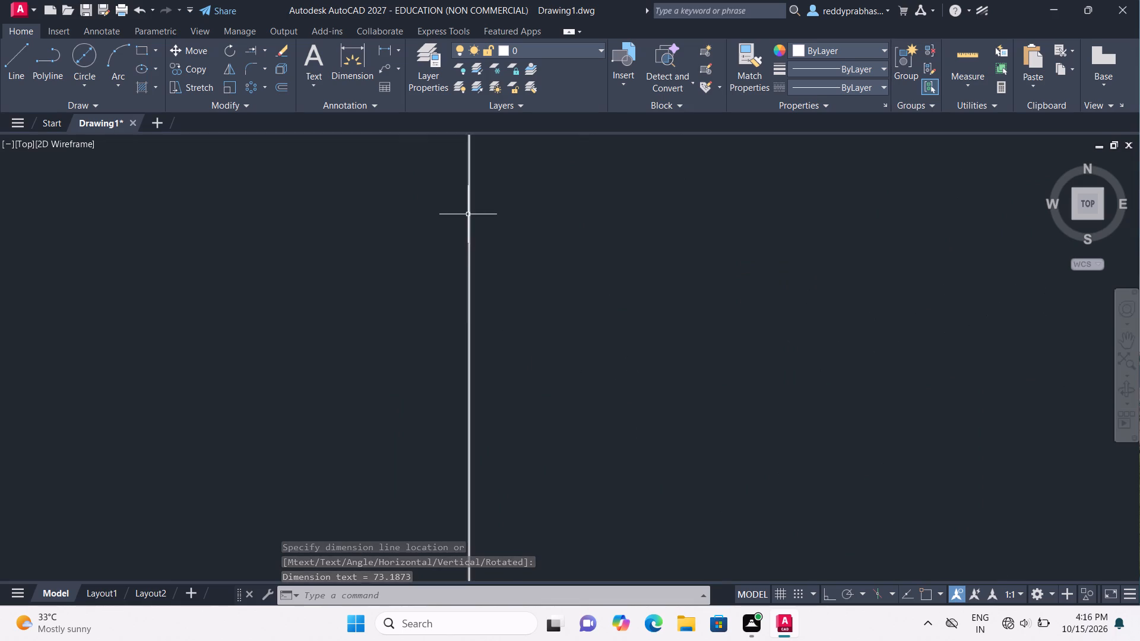
key("Escape")
left_click(1120, 339)
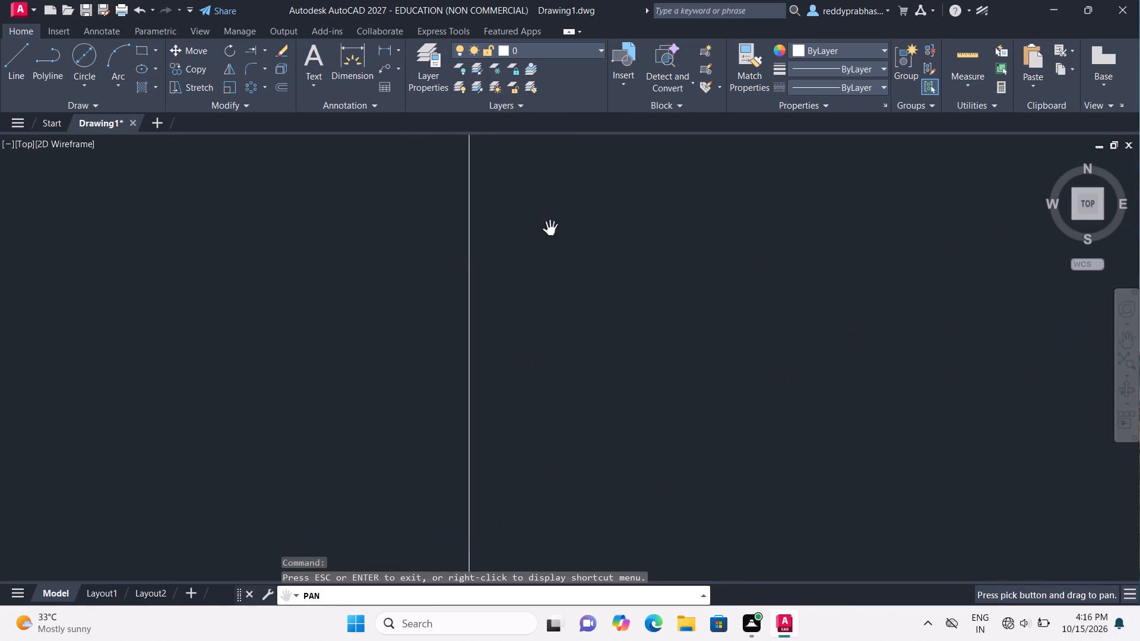
left_click_drag(547, 216, 567, 382)
left_click_drag(523, 273, 512, 348)
scroll(485, 299, "down", 1)
left_click_drag(470, 240, 470, 325)
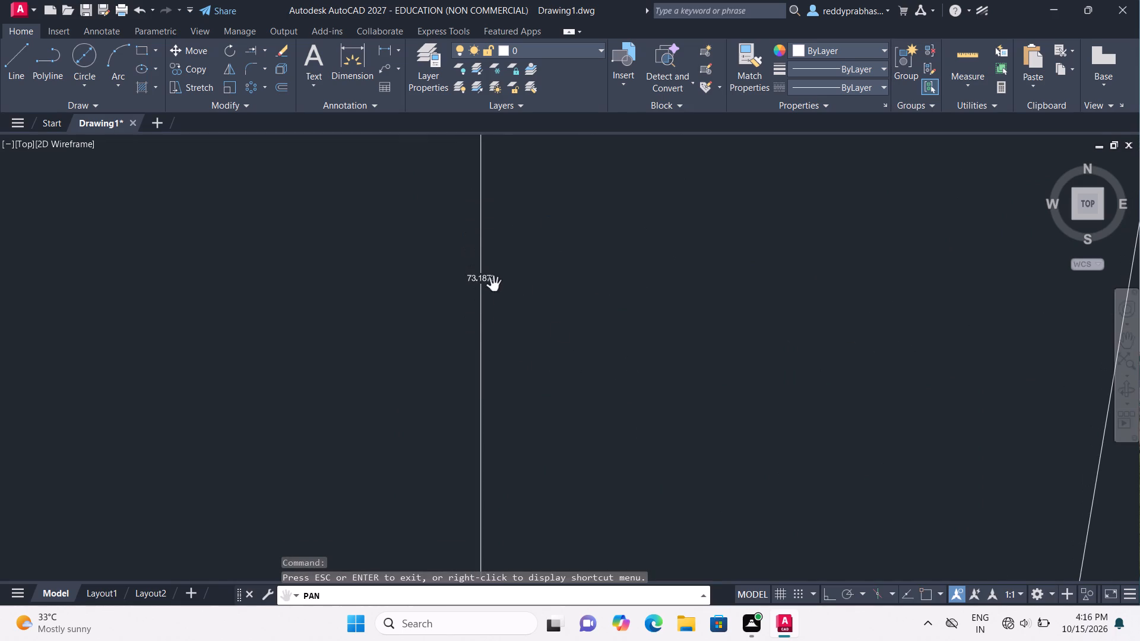
key("Escape")
double_click(484, 281)
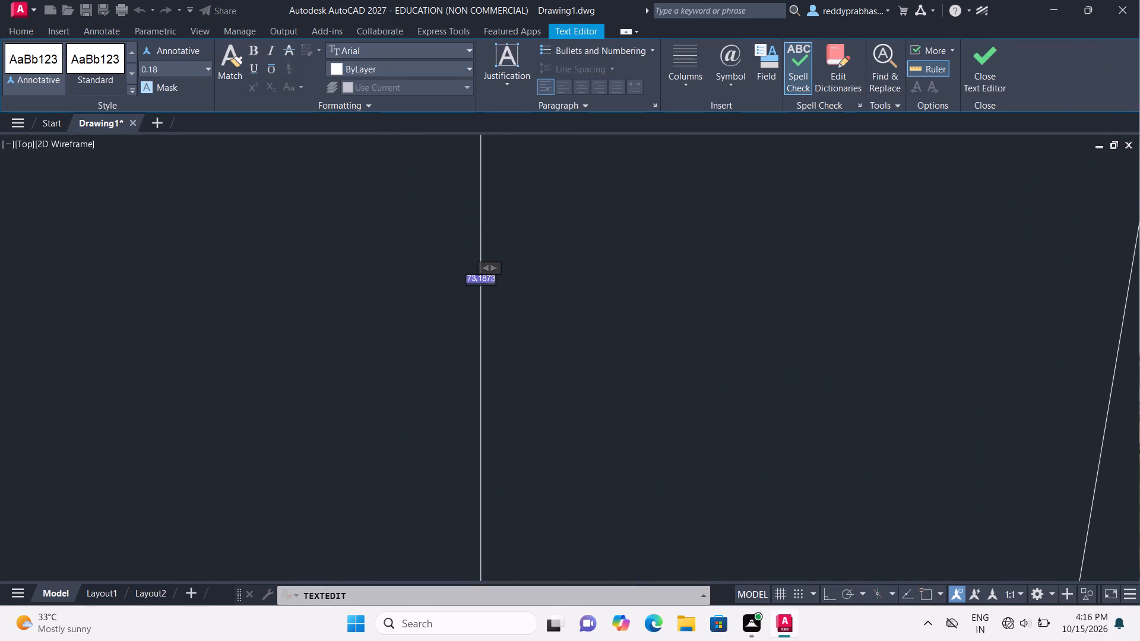
key("Right")
key("BackSpace")
double_click(206, 67)
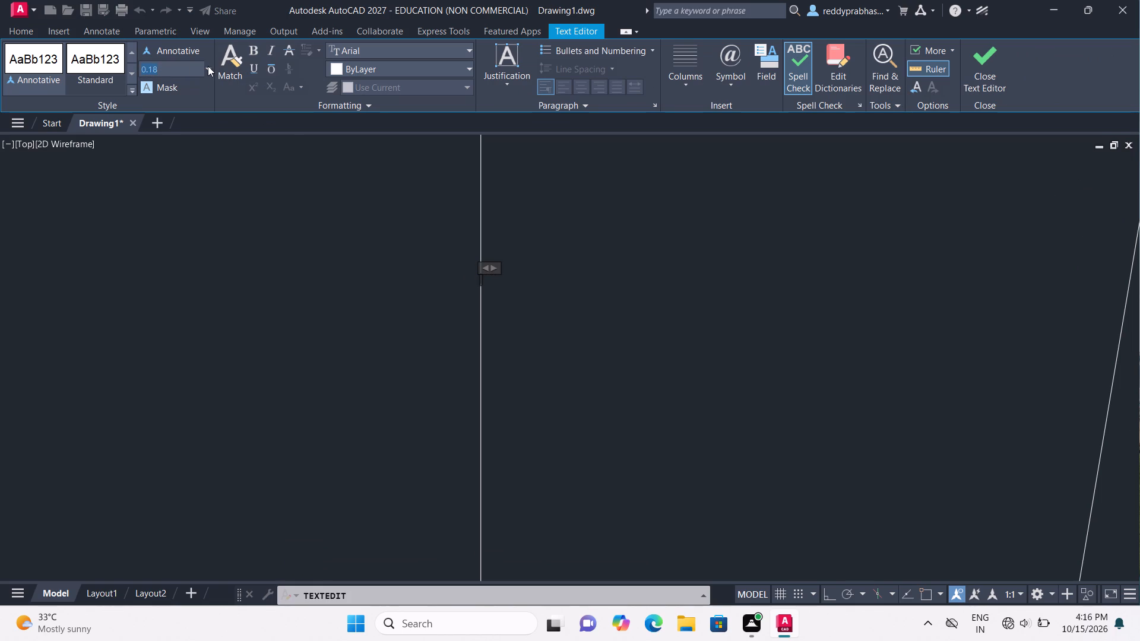
left_click(208, 66)
left_click(202, 87)
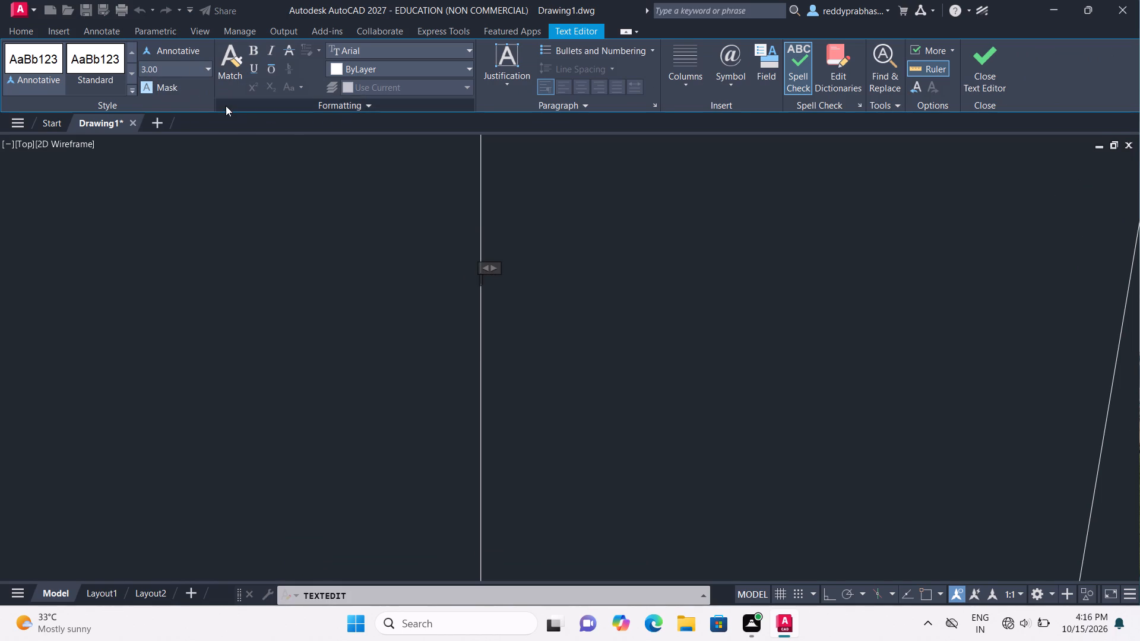
key("7")
key("3")
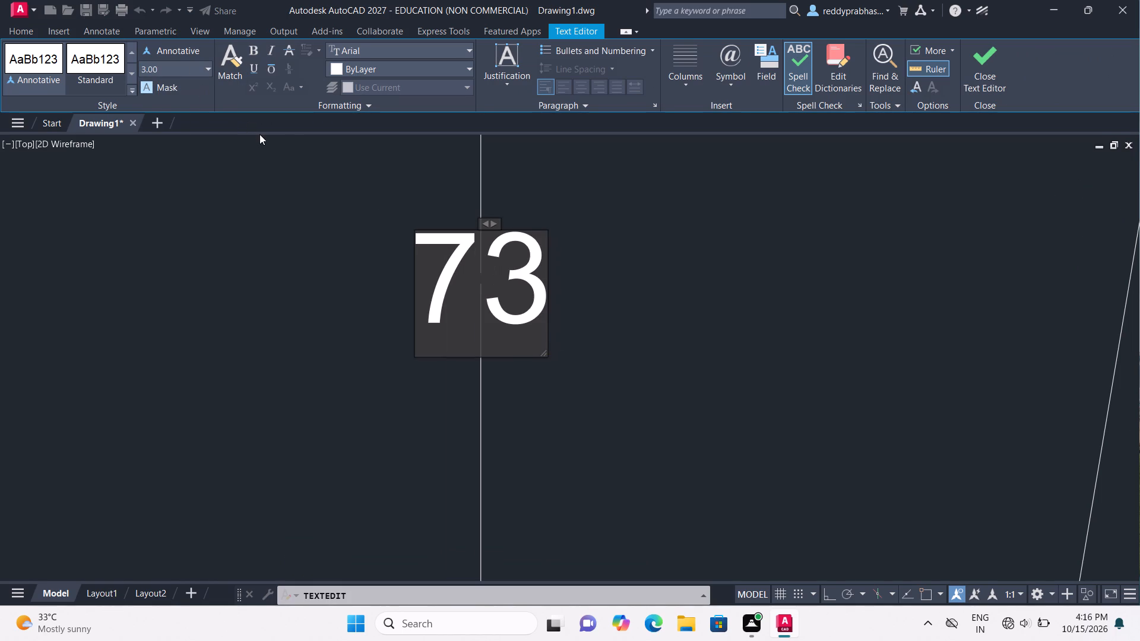
double_click(966, 71)
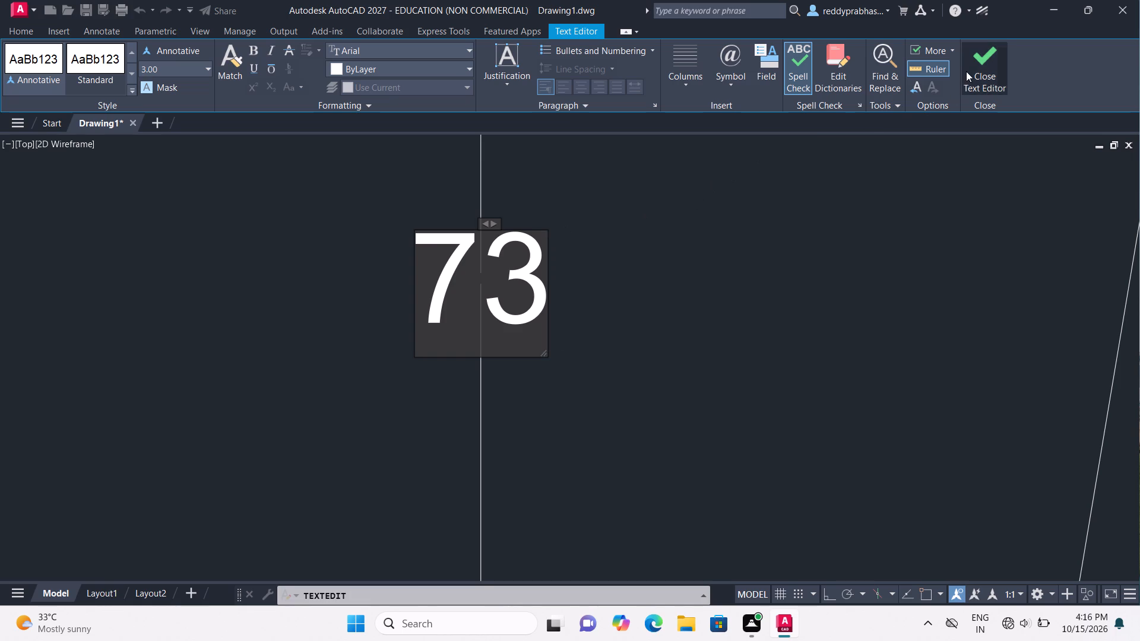
Insert the diameter symbol in the 64 dimension of the circle surrounding the notched hole, making its text Ø64.
scroll(242, 515, "down", 4)
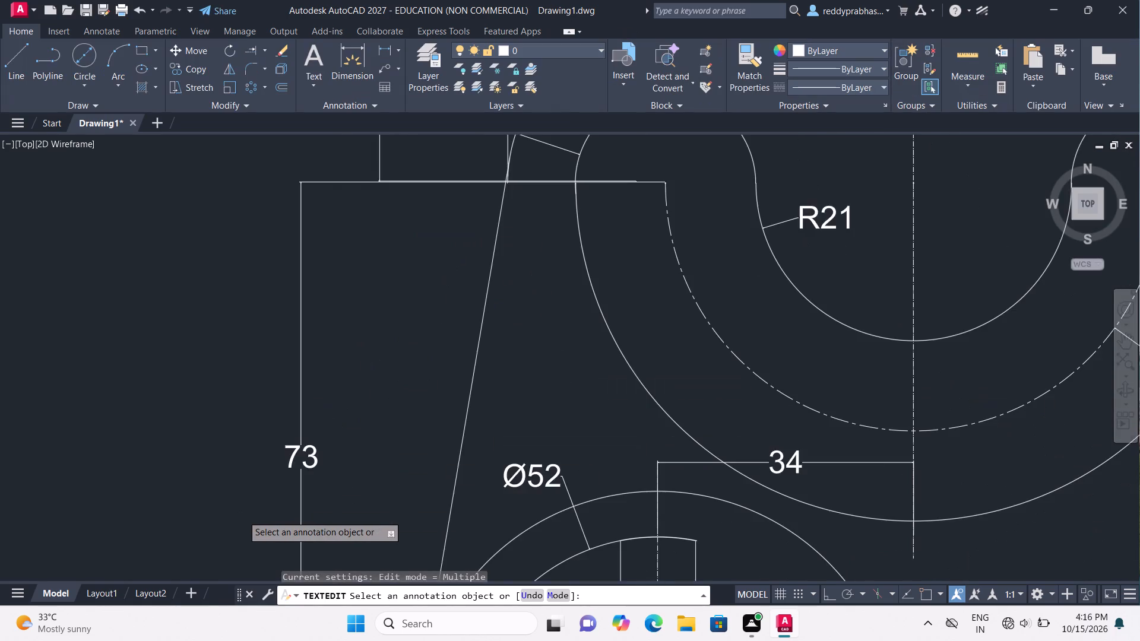
scroll(242, 515, "down", 2)
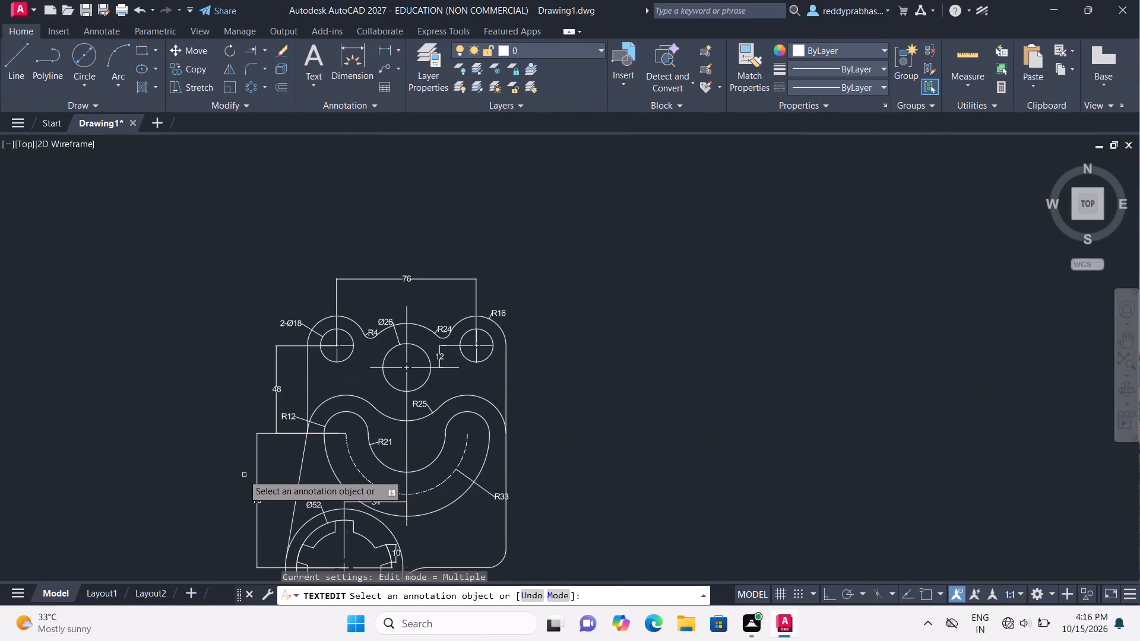
scroll(343, 507, "up", 1)
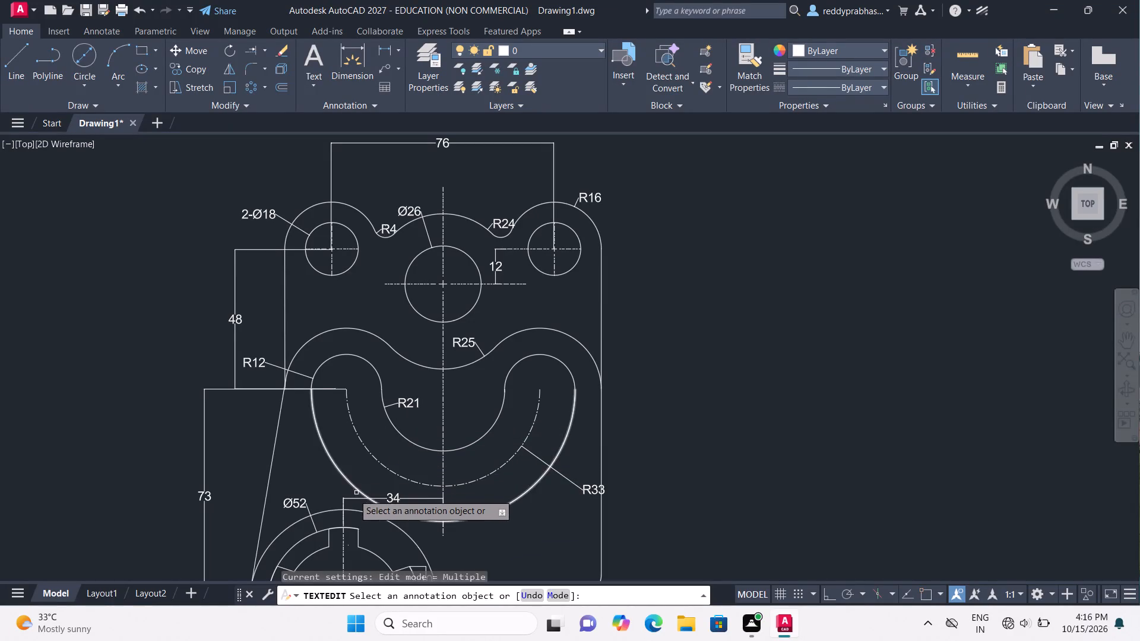
scroll(349, 466, "down", 1)
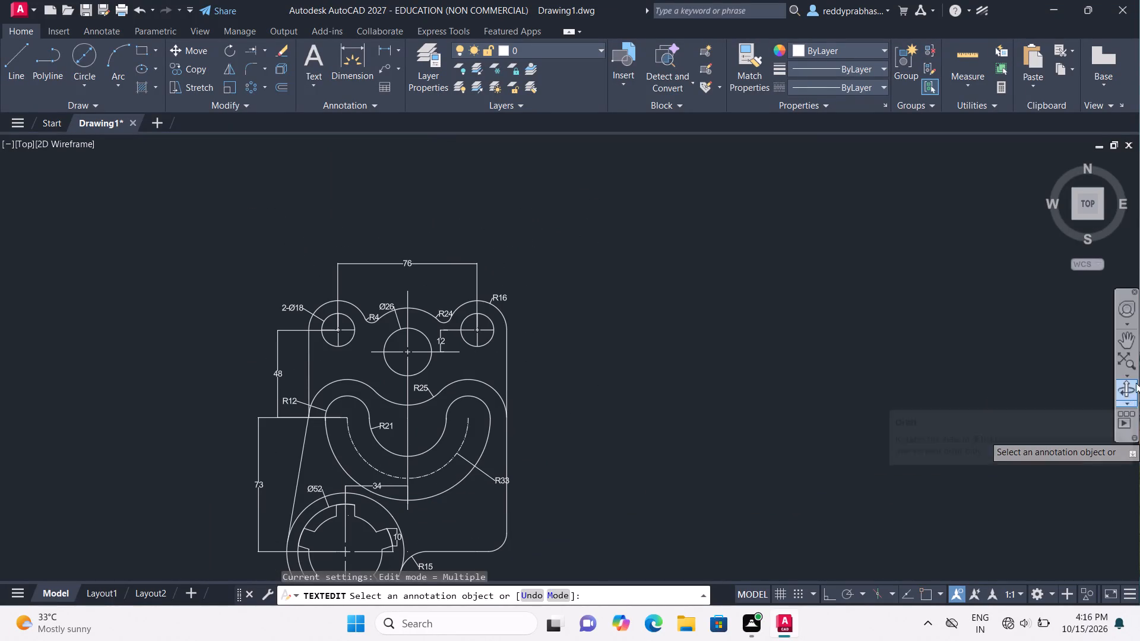
left_click(1125, 339)
left_click_drag(581, 398, 650, 357)
left_click_drag(787, 297, 907, 272)
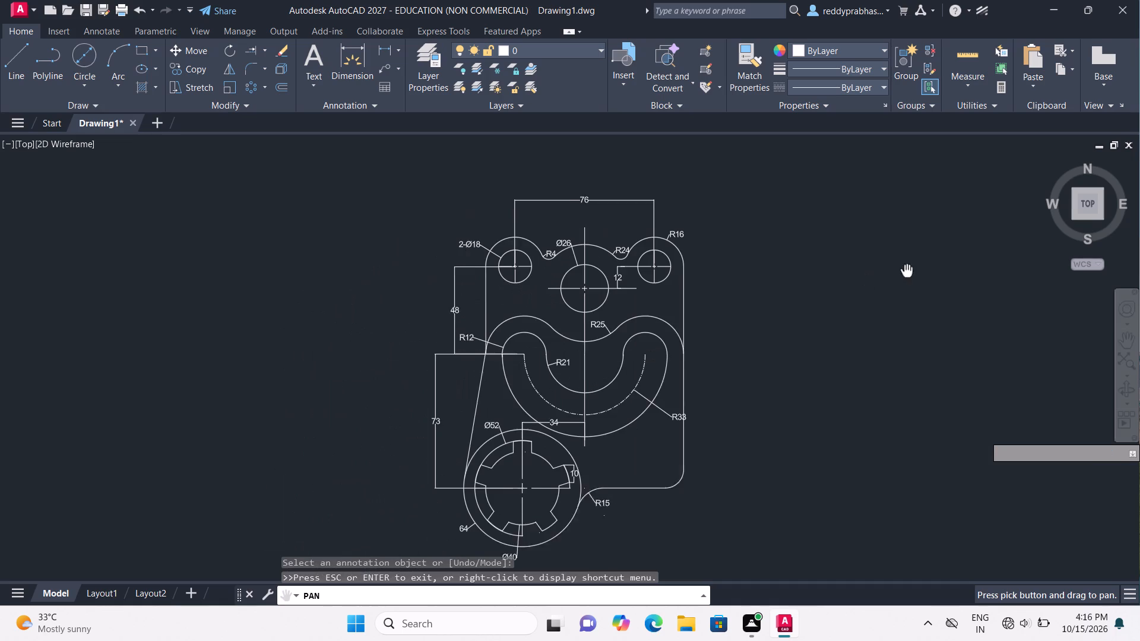
left_click_drag(660, 405, 673, 356)
left_click(676, 341)
scroll(677, 399, "up", 1)
left_click_drag(572, 465, 636, 369)
scroll(640, 362, "up", 1)
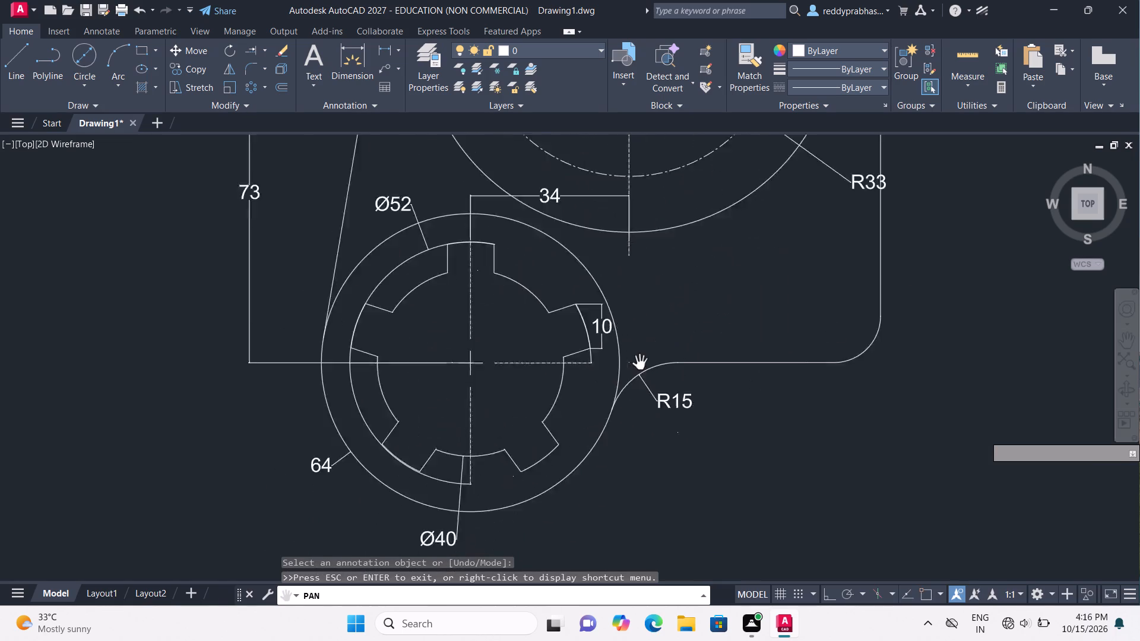
scroll(640, 362, "up", 1)
scroll(549, 375, "down", 1)
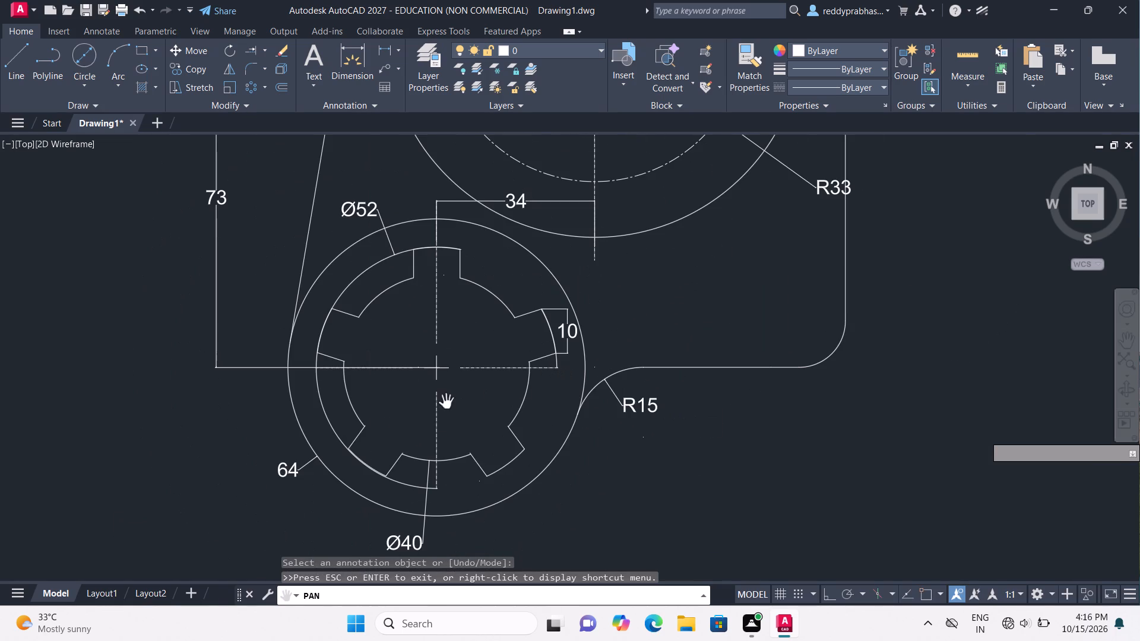
key("Escape")
left_click(286, 471)
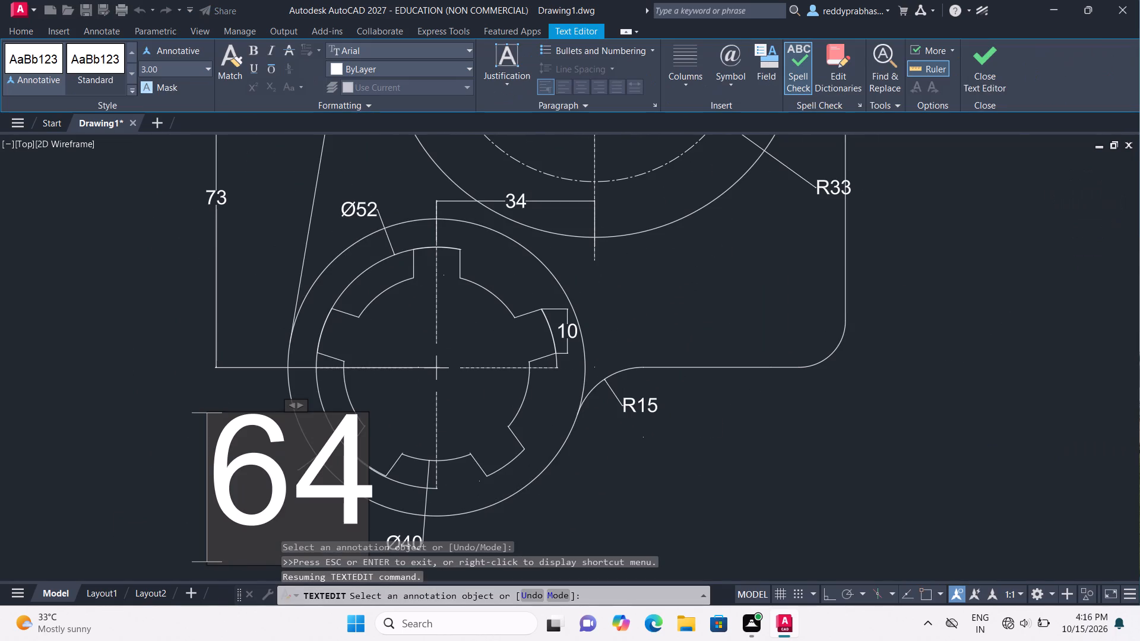
left_click(730, 81)
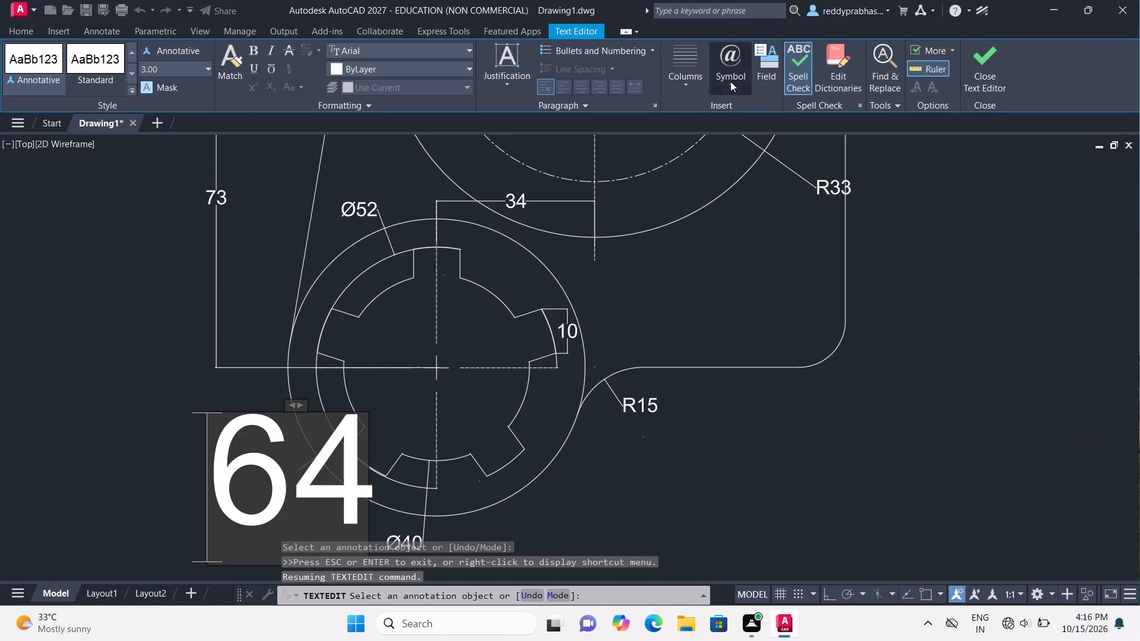
double_click(758, 138)
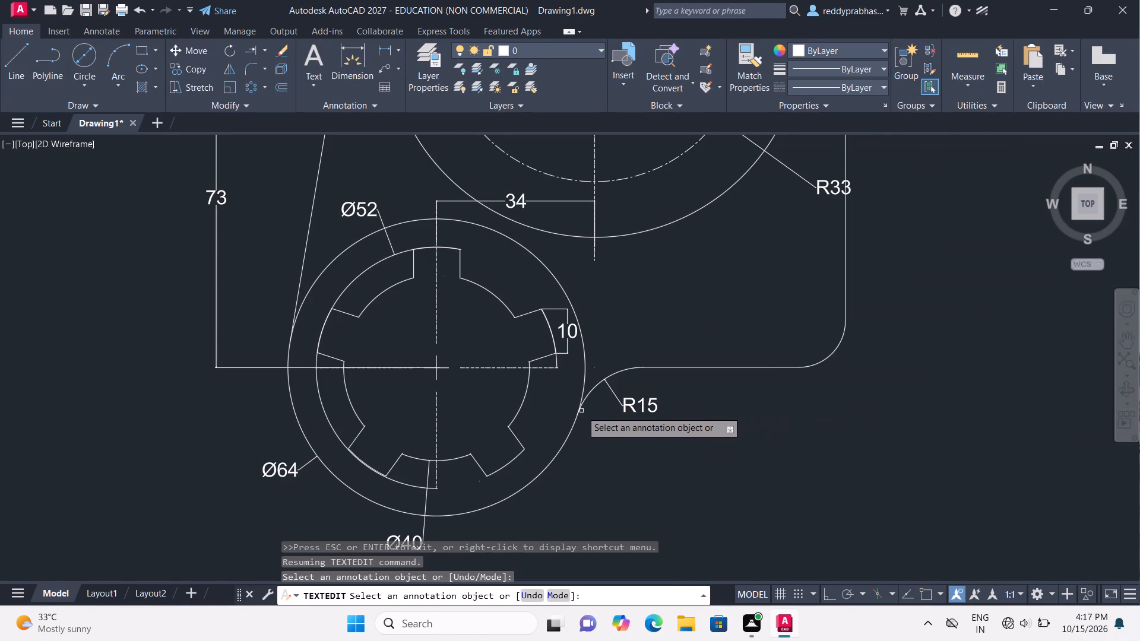
scroll(593, 441, "down", 1)
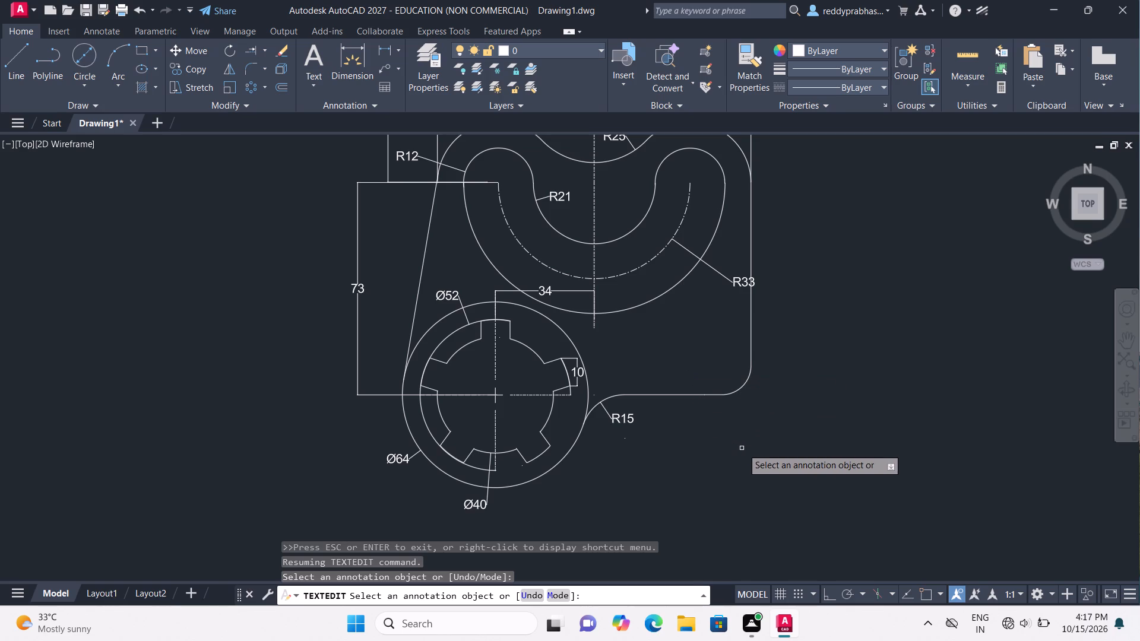
key("Escape")
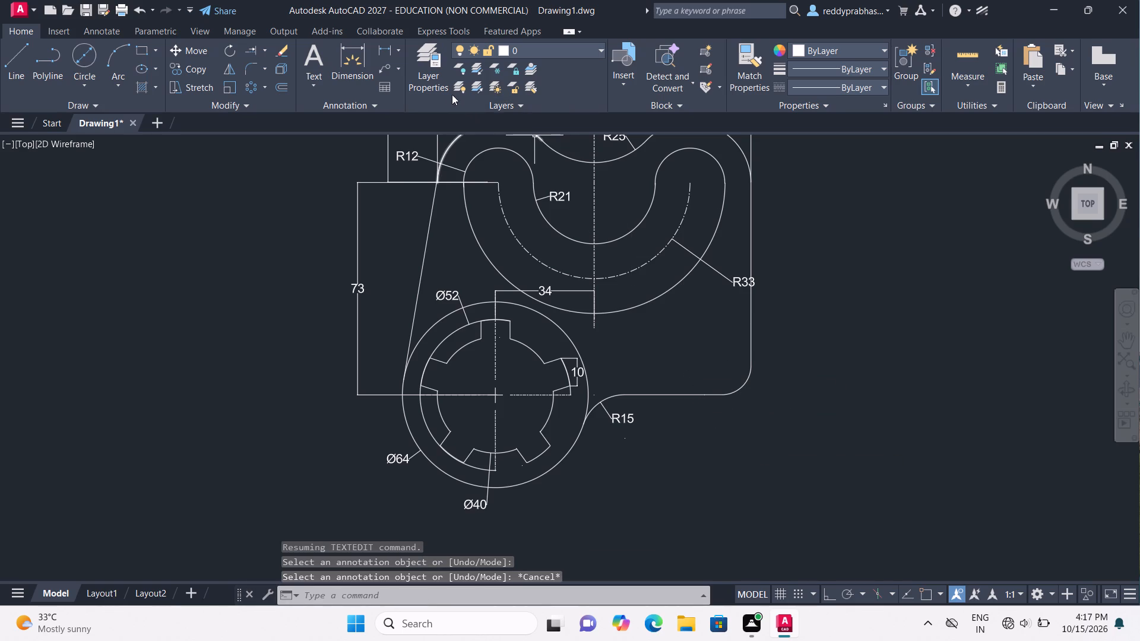
Add a radius dimension to the plate's rounded lower-right corner, placed just outside and below the corner.
left_click(397, 50)
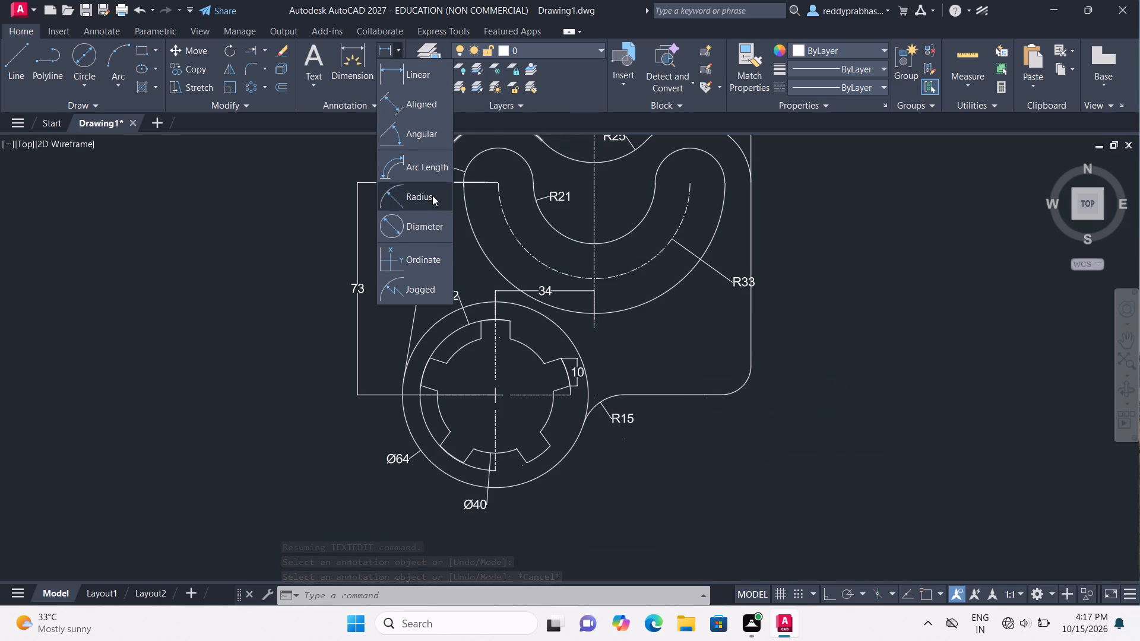
left_click(432, 195)
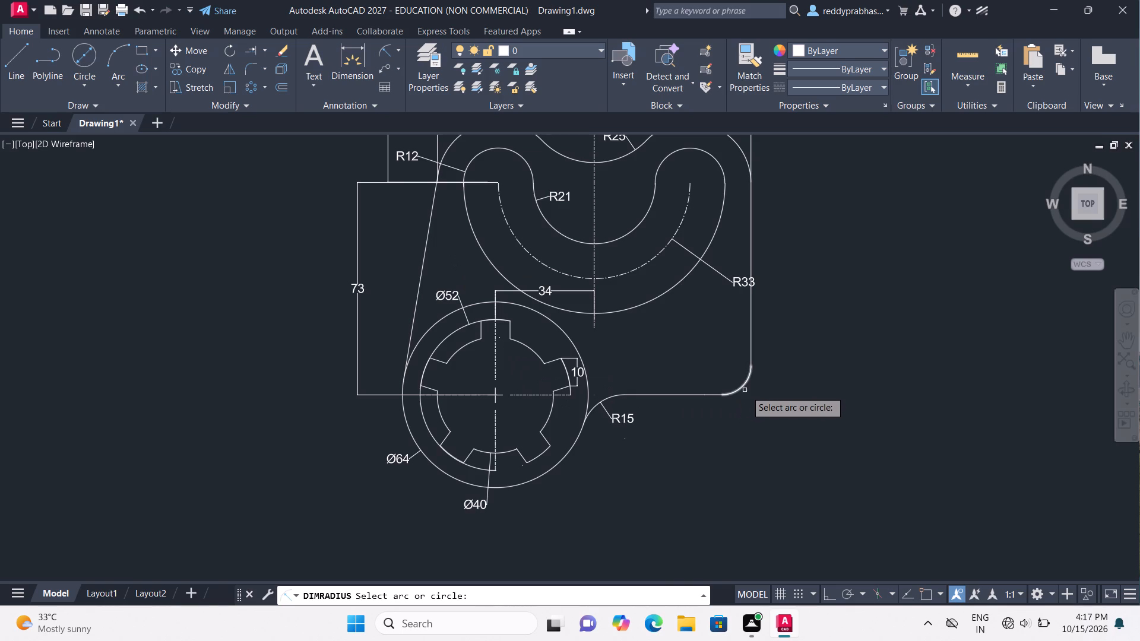
double_click(745, 385)
double_click(767, 399)
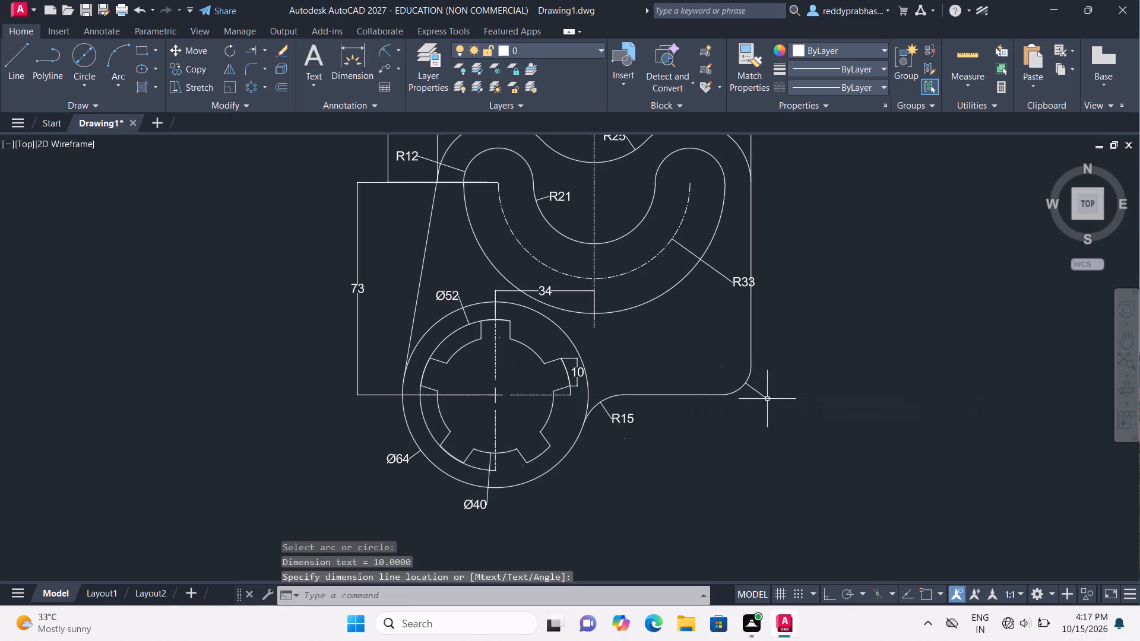
Replace the lower-right corner's radius dimension text with R10 at text height 3.00.
scroll(765, 401, "up", 5)
key("Escape")
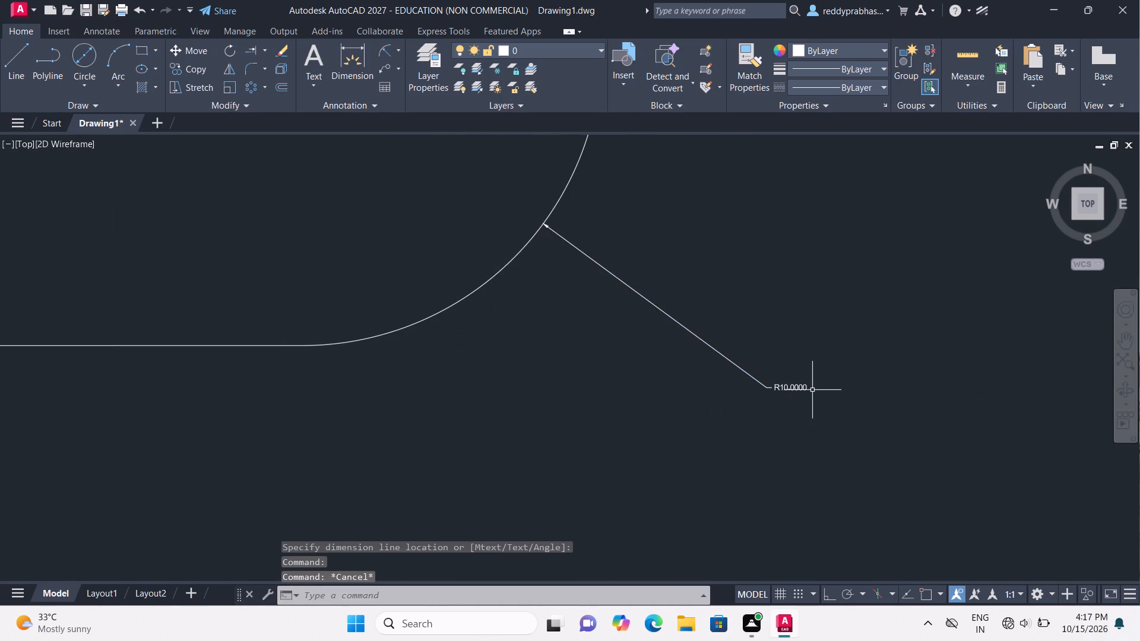
triple_click(800, 386)
left_click(800, 386)
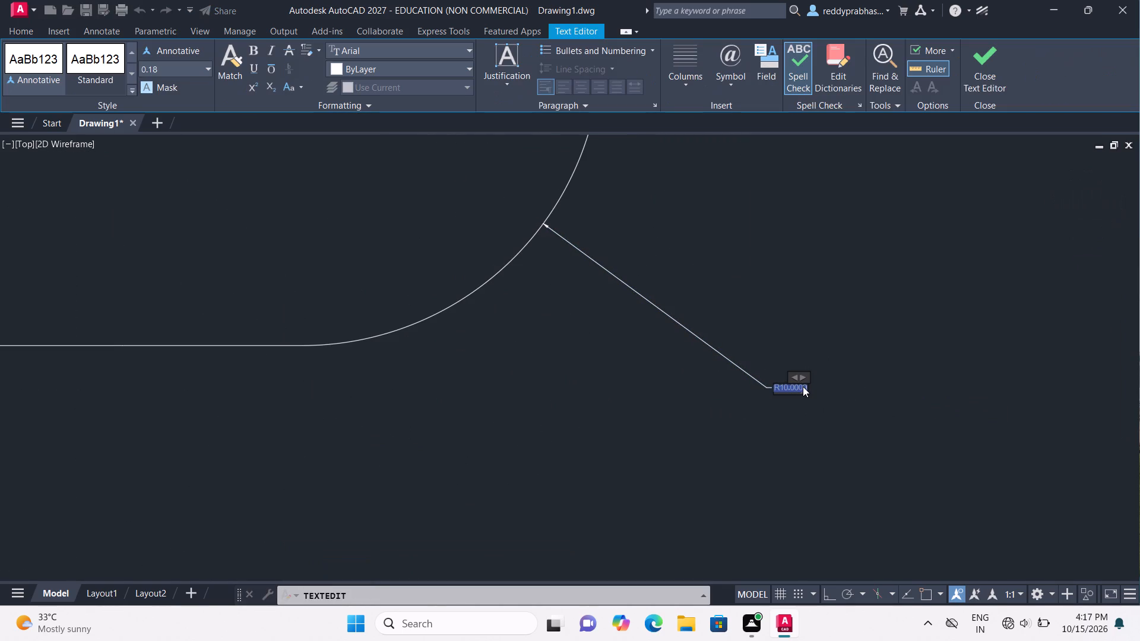
key("Right")
key("BackSpace")
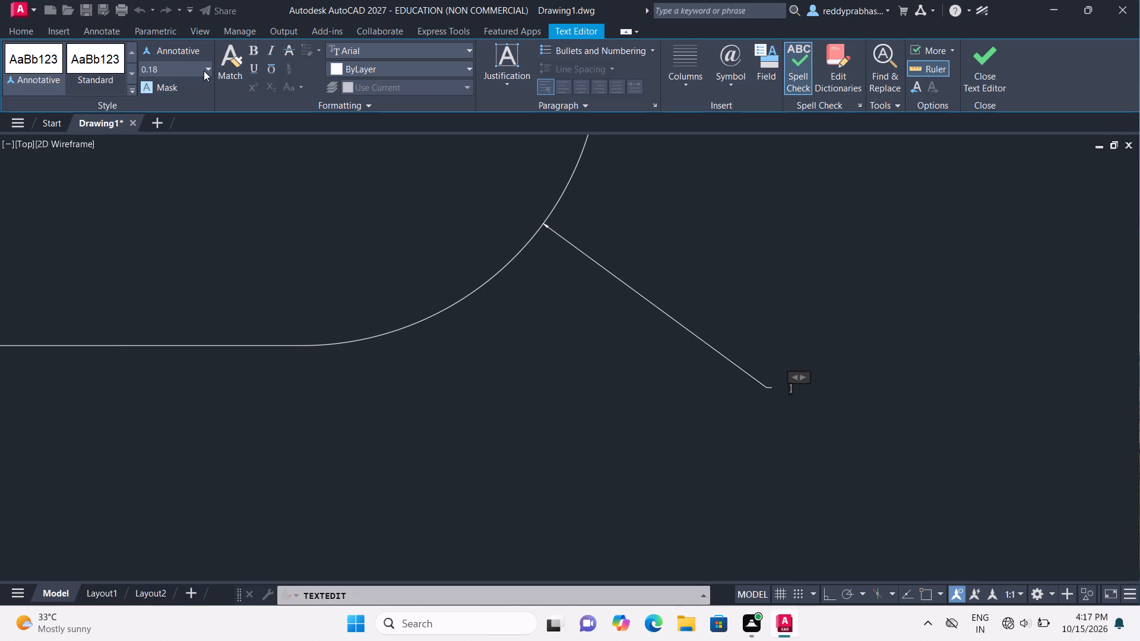
double_click(207, 66)
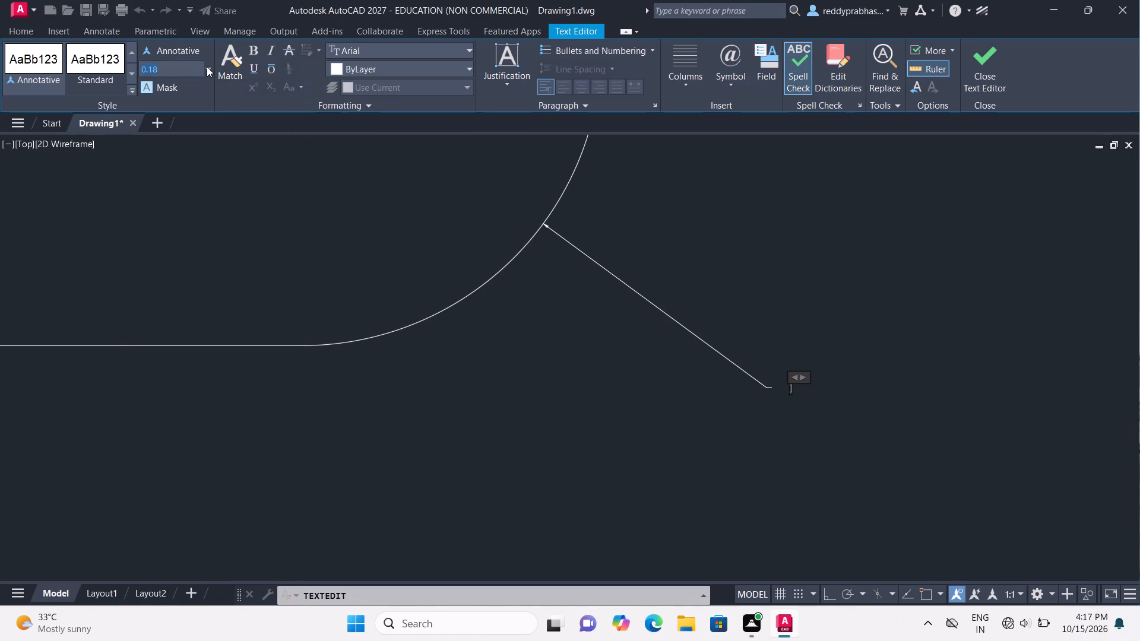
left_click_drag(206, 61, 213, 68)
left_click(213, 68)
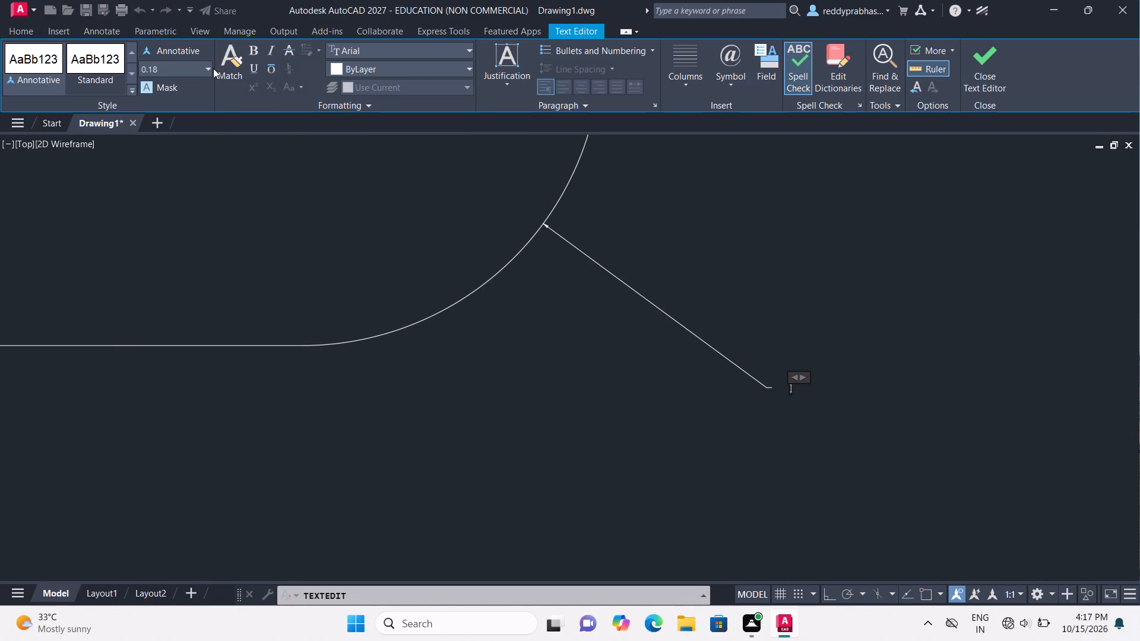
double_click(213, 66)
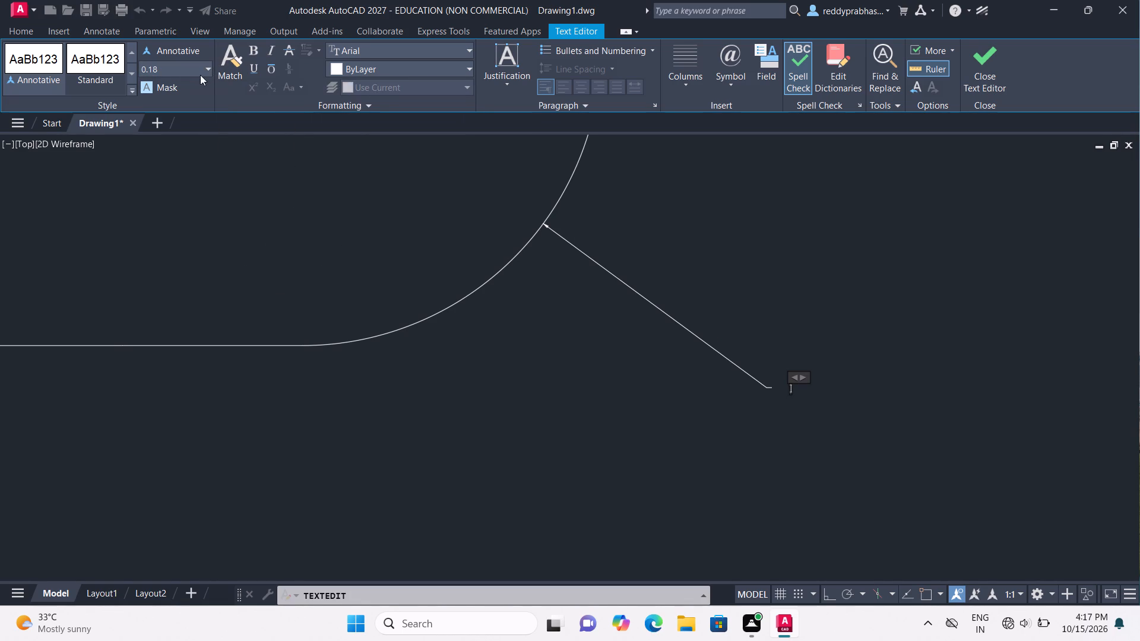
left_click(209, 70)
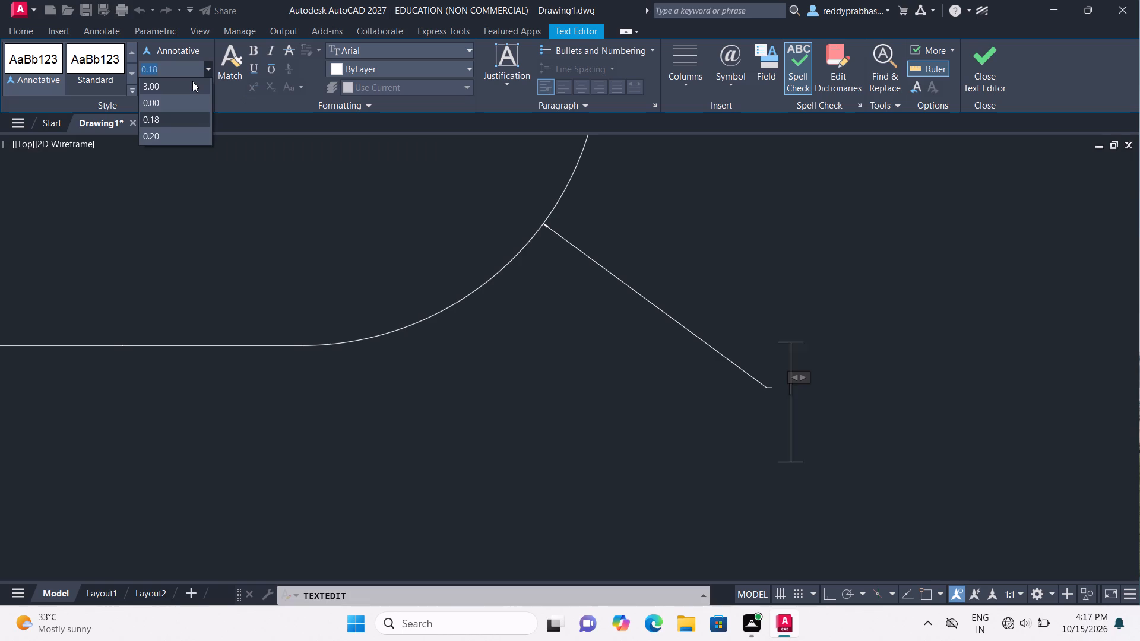
left_click(192, 81)
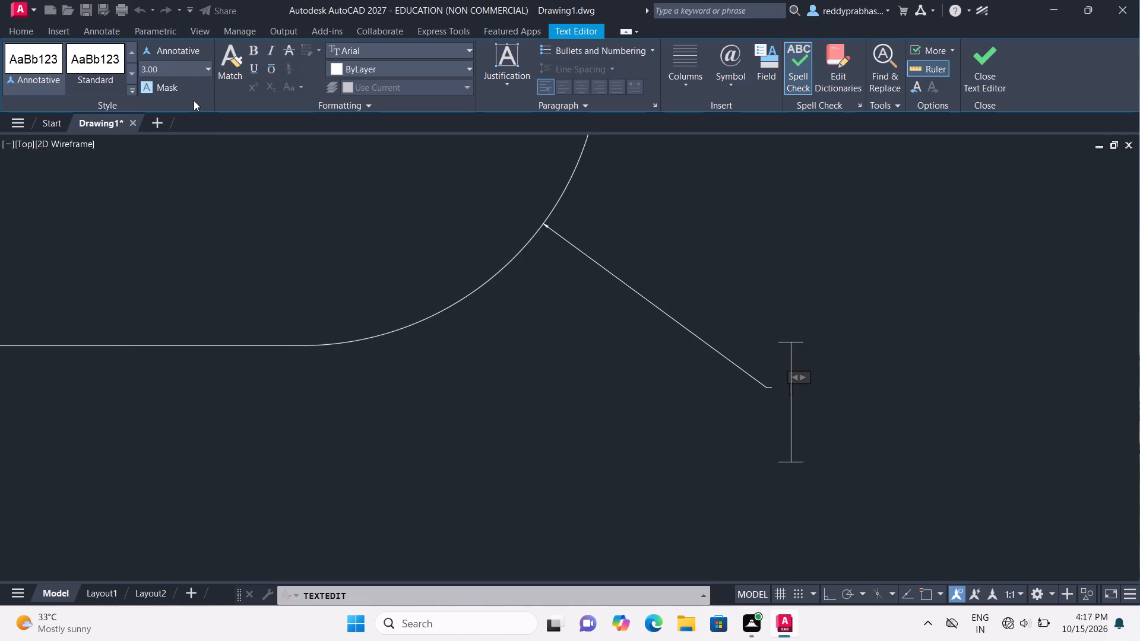
key("shift+r")
key("1")
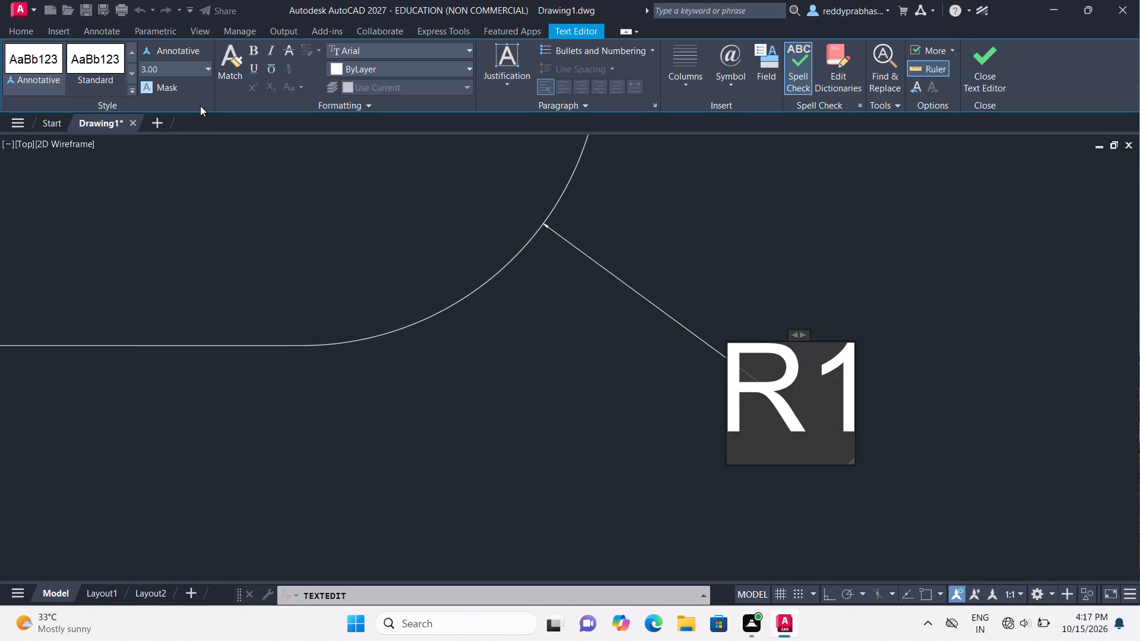
key("0")
left_click(978, 77)
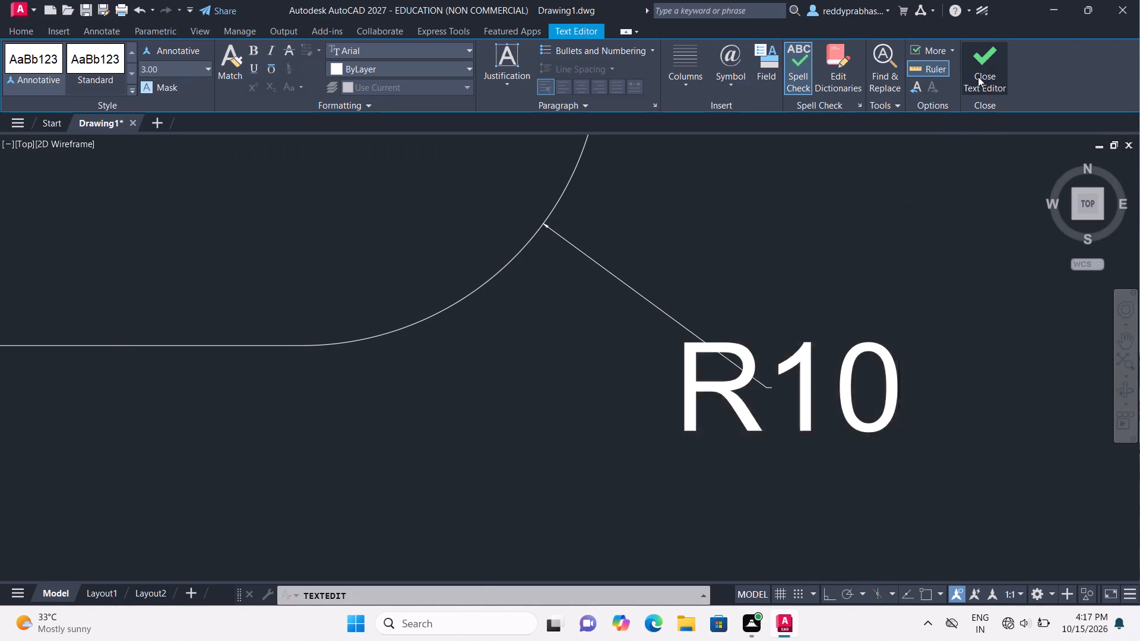
Add a radius dimension to the right lobe of the outer contour above the curved slot, placed just outside the plate's right edge.
scroll(831, 356, "down", 3)
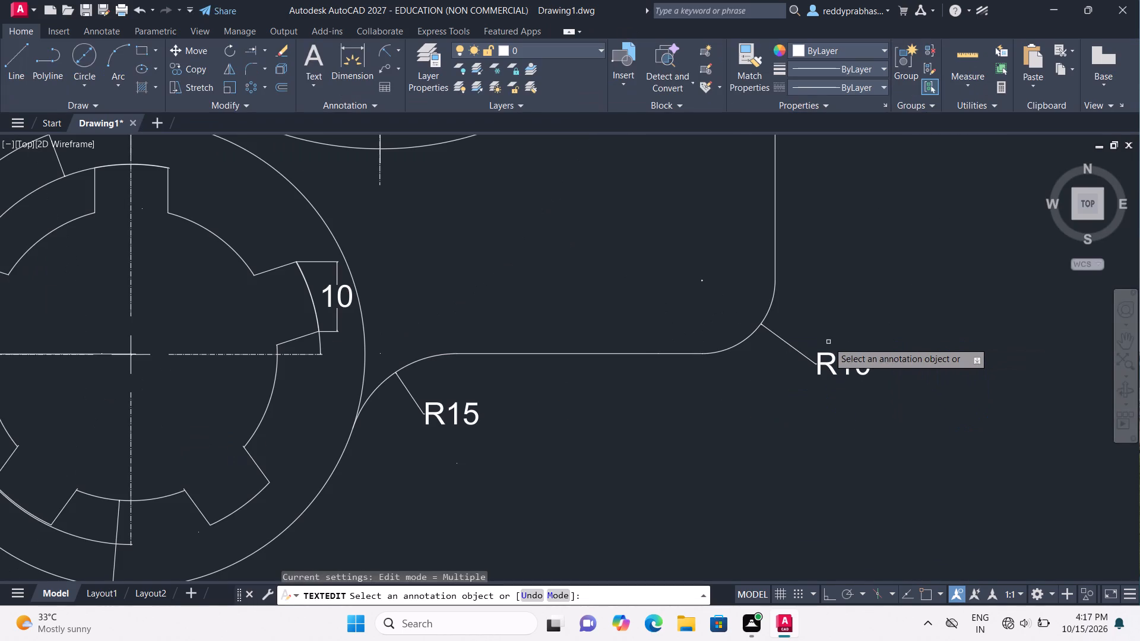
scroll(864, 303, "down", 3)
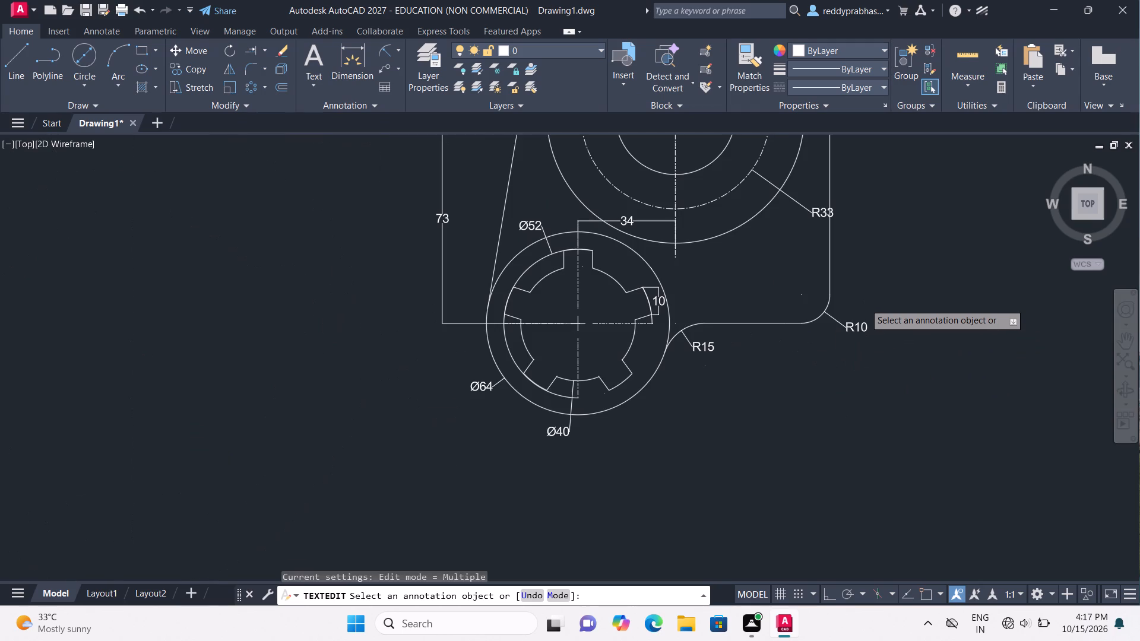
left_click(1123, 335)
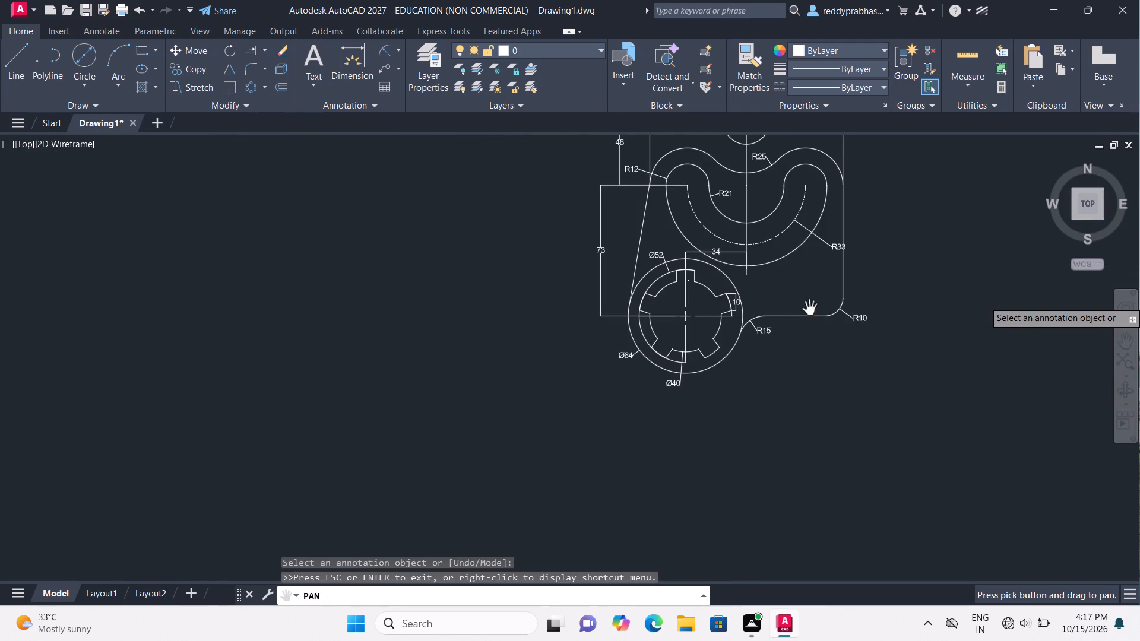
left_click_drag(814, 267, 594, 501)
left_click(594, 501)
key("Escape")
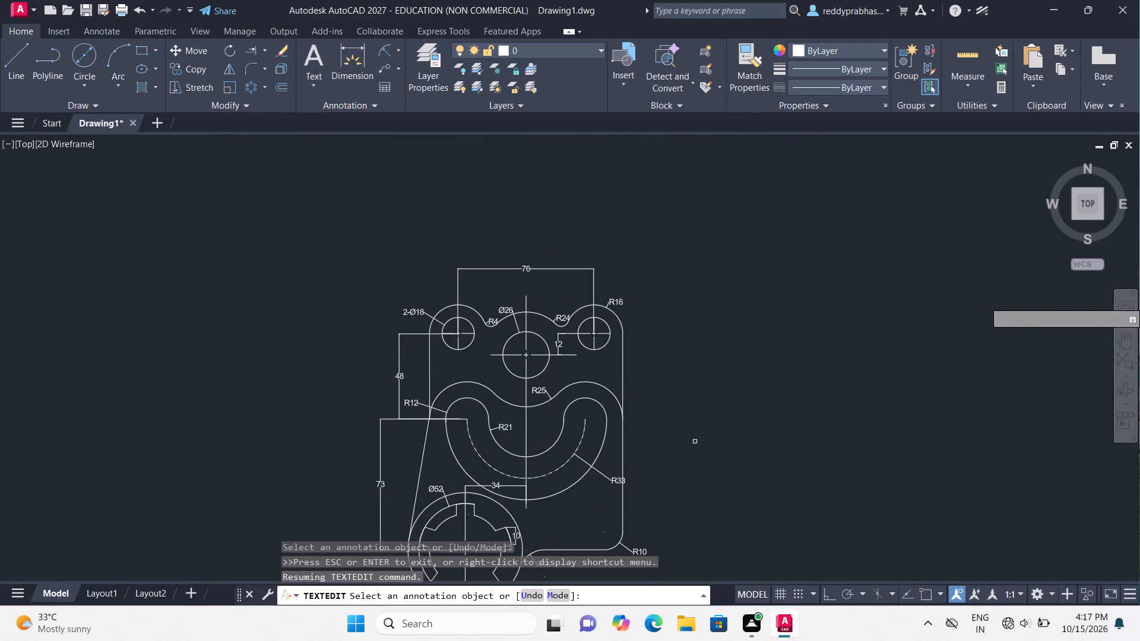
scroll(684, 386, "up", 2)
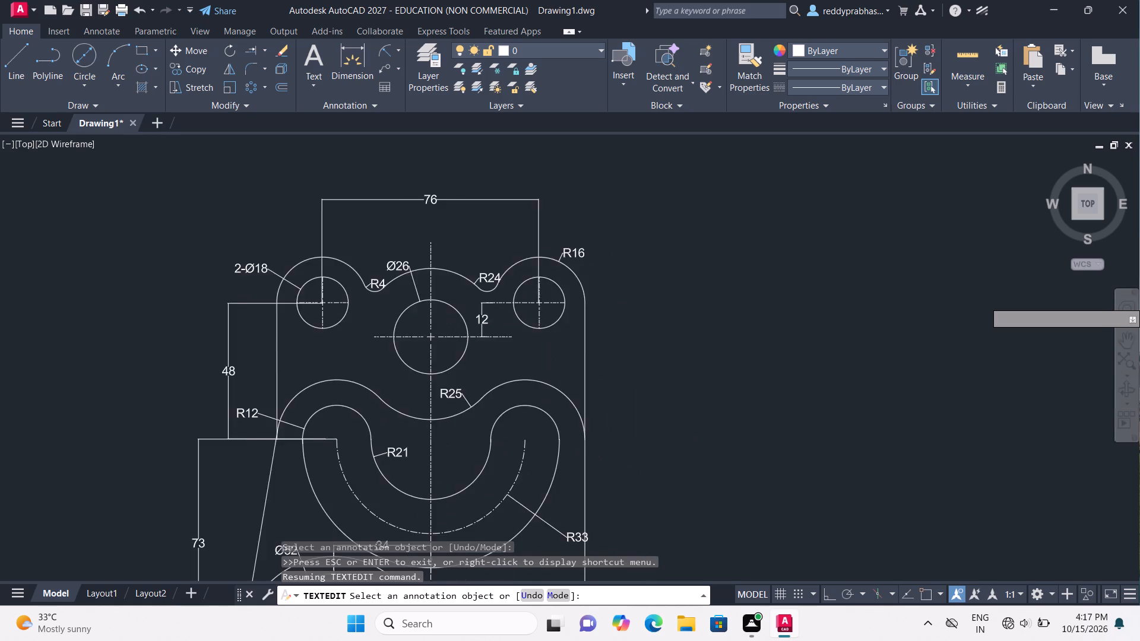
left_click(1120, 339)
left_click_drag(565, 422, 655, 313)
left_click(655, 313)
key("Escape")
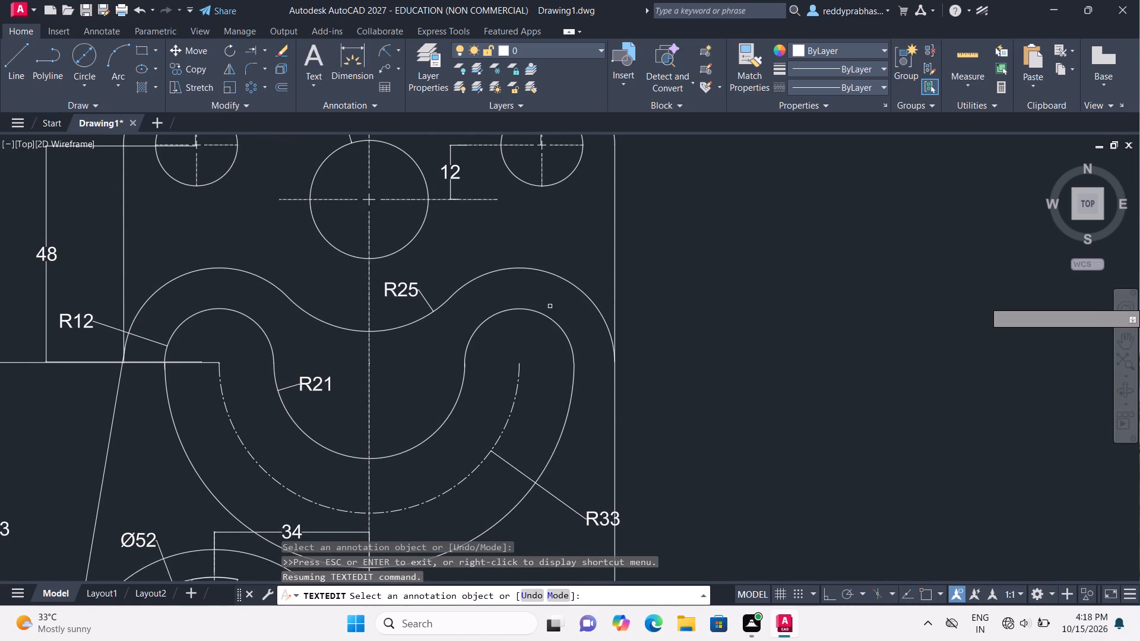
left_click(387, 49)
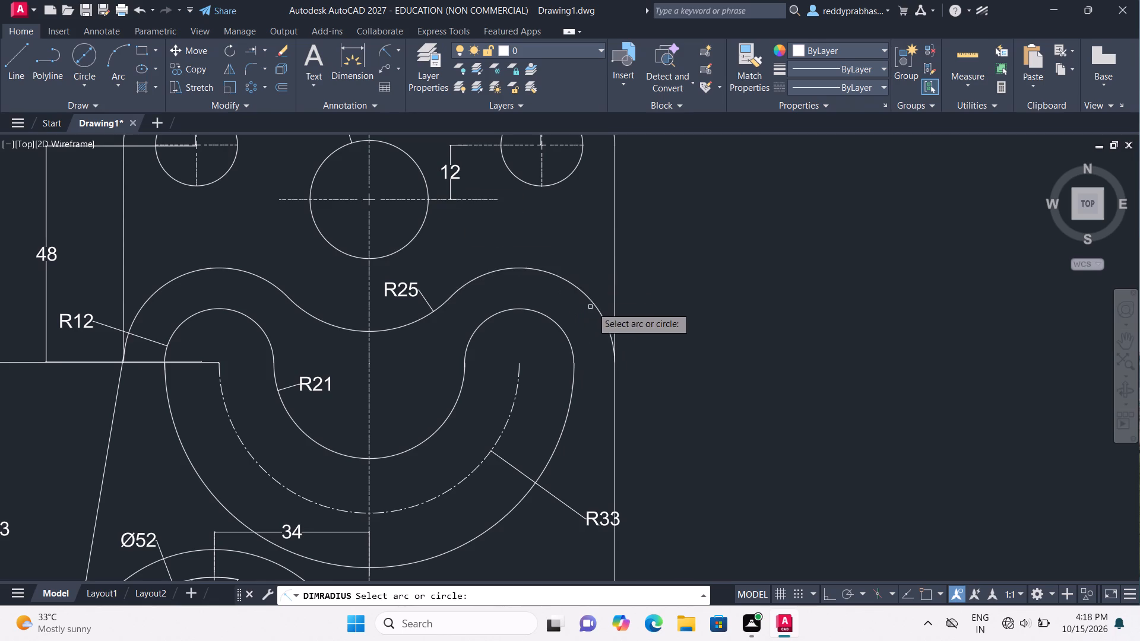
double_click(596, 303)
left_click(651, 284)
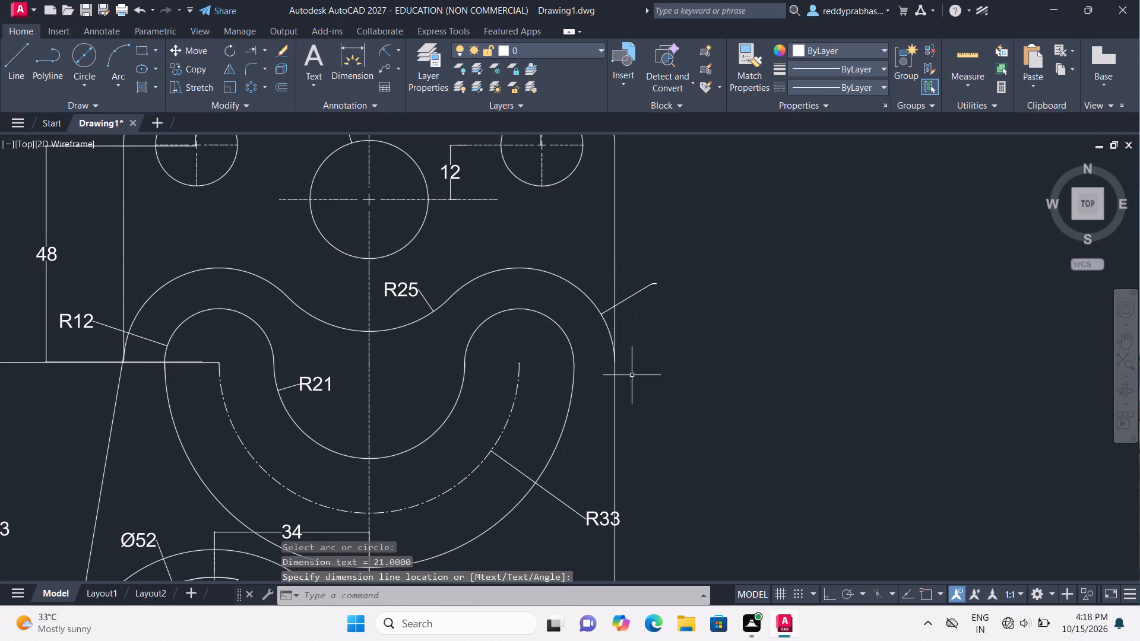
Add a radius dimension to the curved slot's large outer arc, placed outside the plate's right edge.
left_click(386, 43)
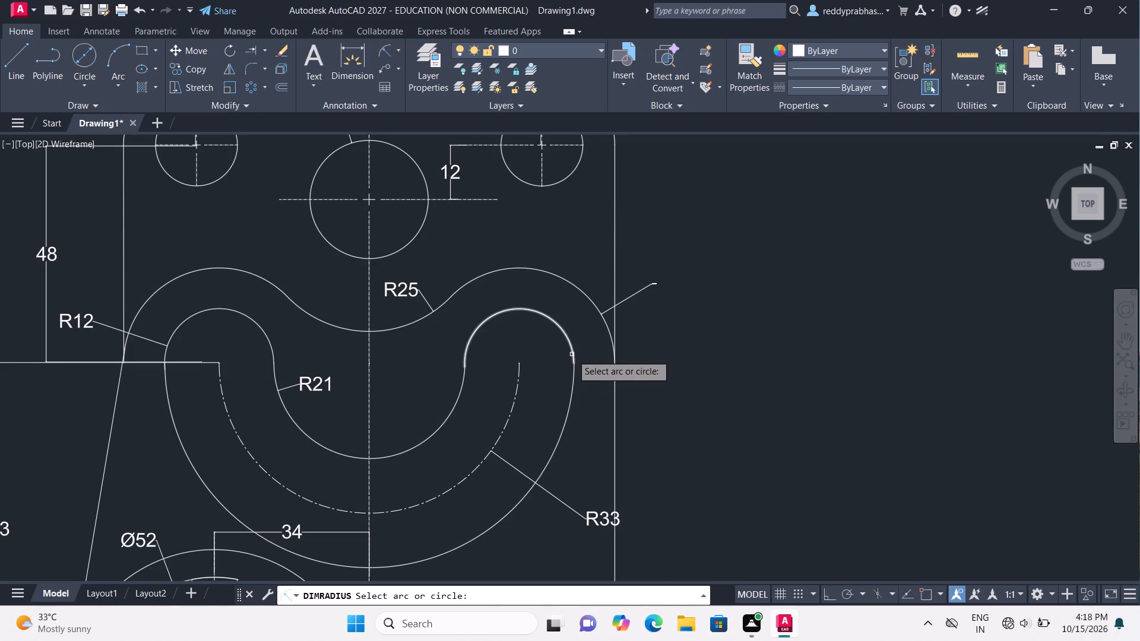
double_click(574, 392)
left_click(684, 387)
Replace the radius dimension text of the slot's large outer arc with R45 at text height 3.00.
scroll(673, 400, "up", 4)
triple_click(748, 320)
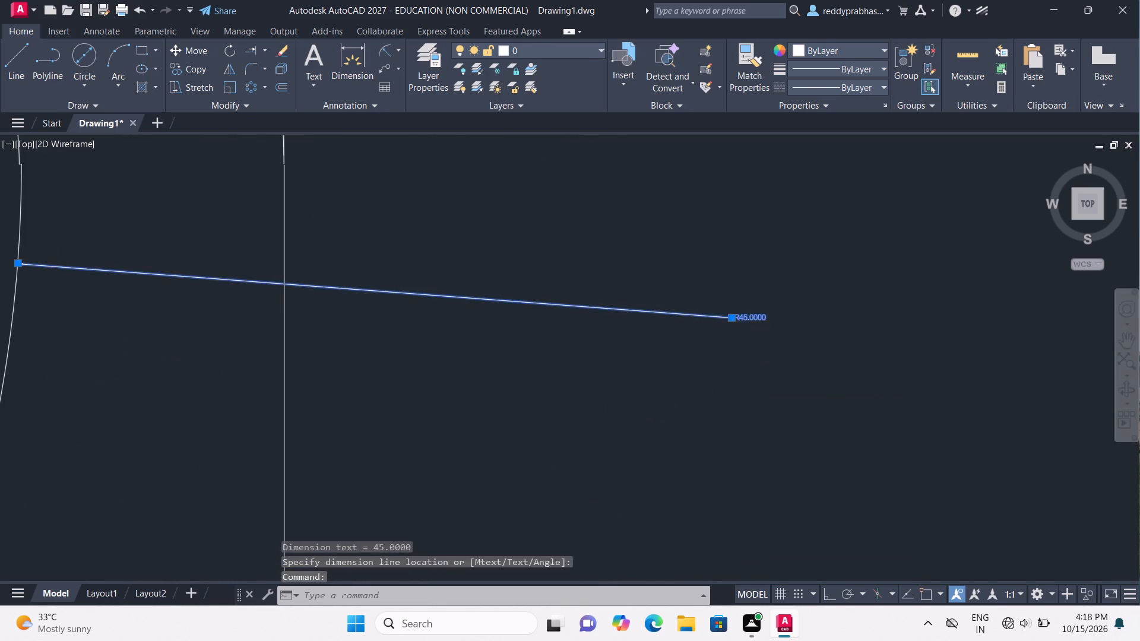
key("Right")
key("BackSpace")
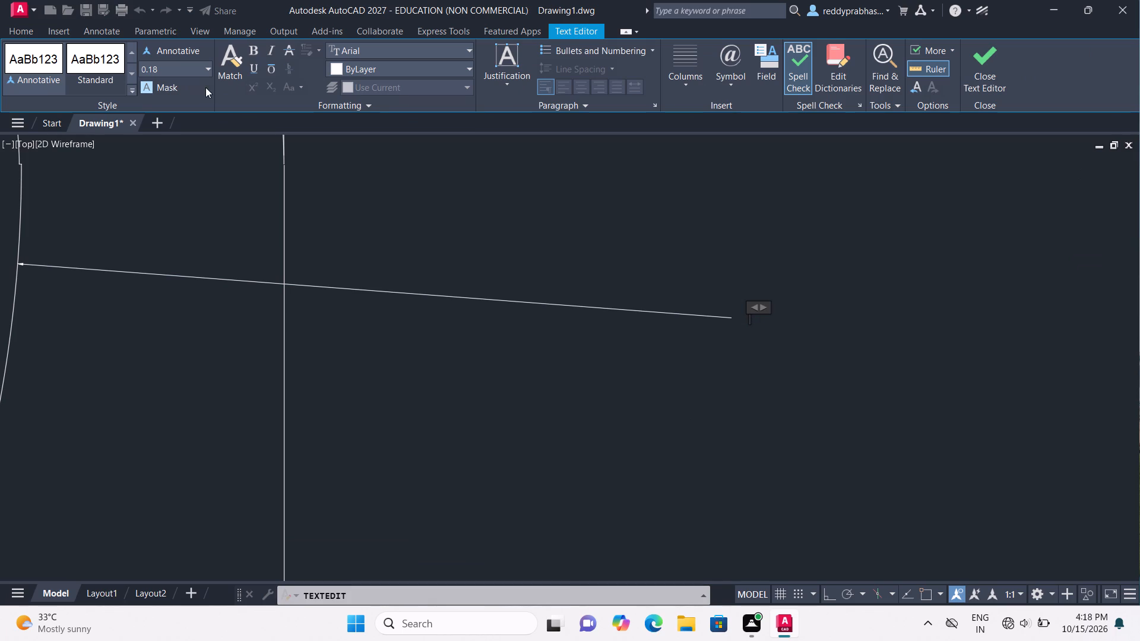
left_click(210, 65)
left_click(206, 82)
key("shift+r")
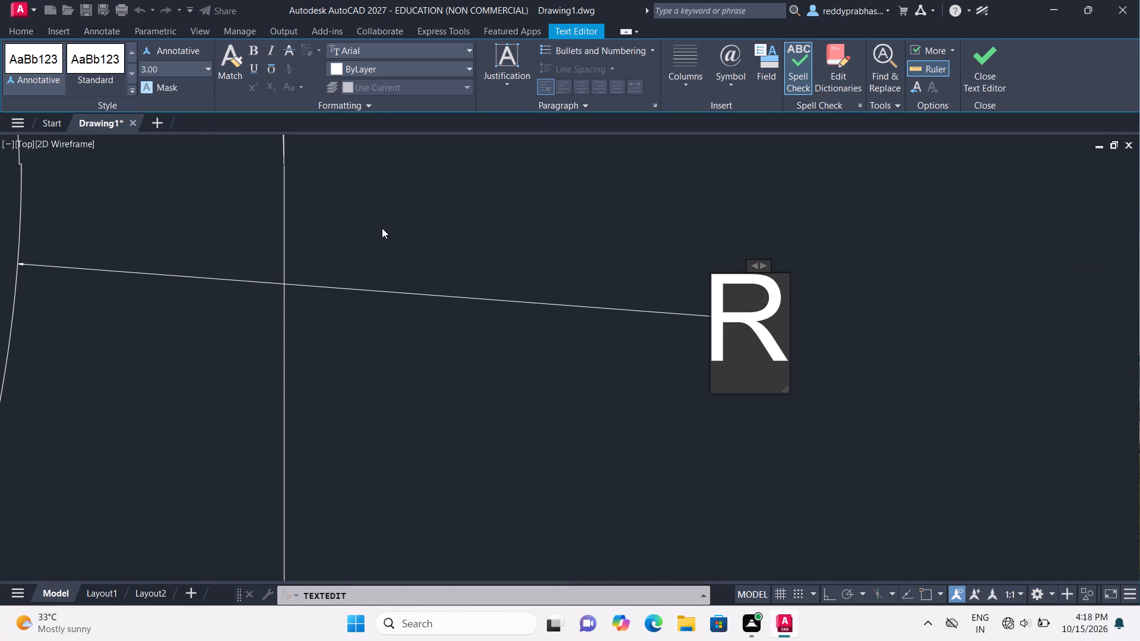
type("45")
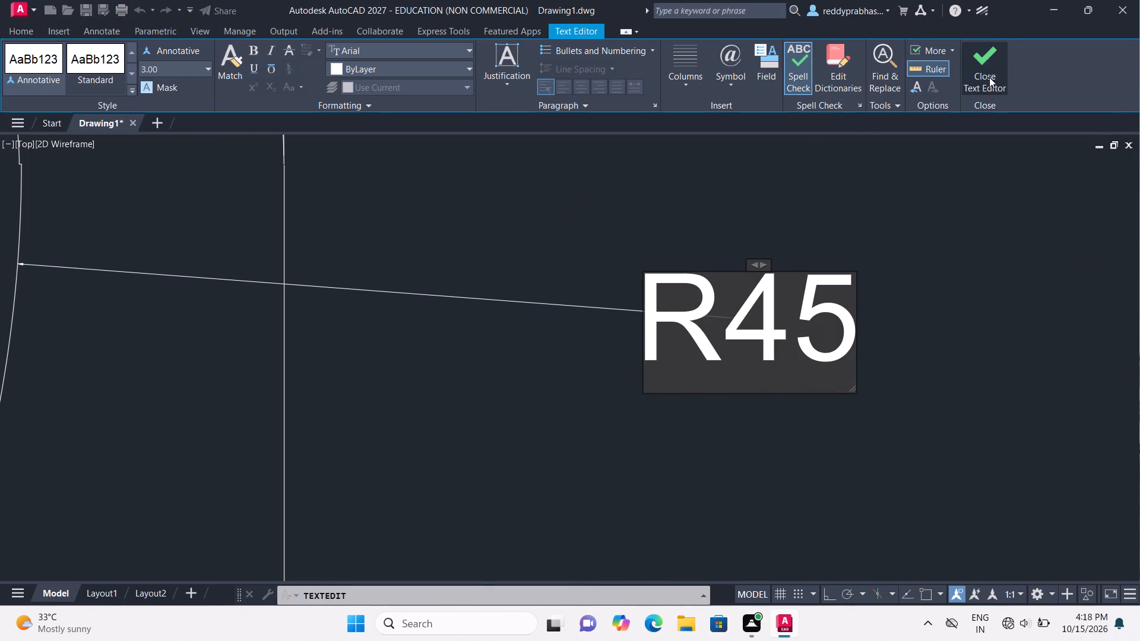
left_click(989, 77)
Replace the radius dimension text of the right lobe of the contour above the slot with R21 at text height 3.00.
scroll(665, 356, "down", 2)
scroll(630, 313, "down", 1)
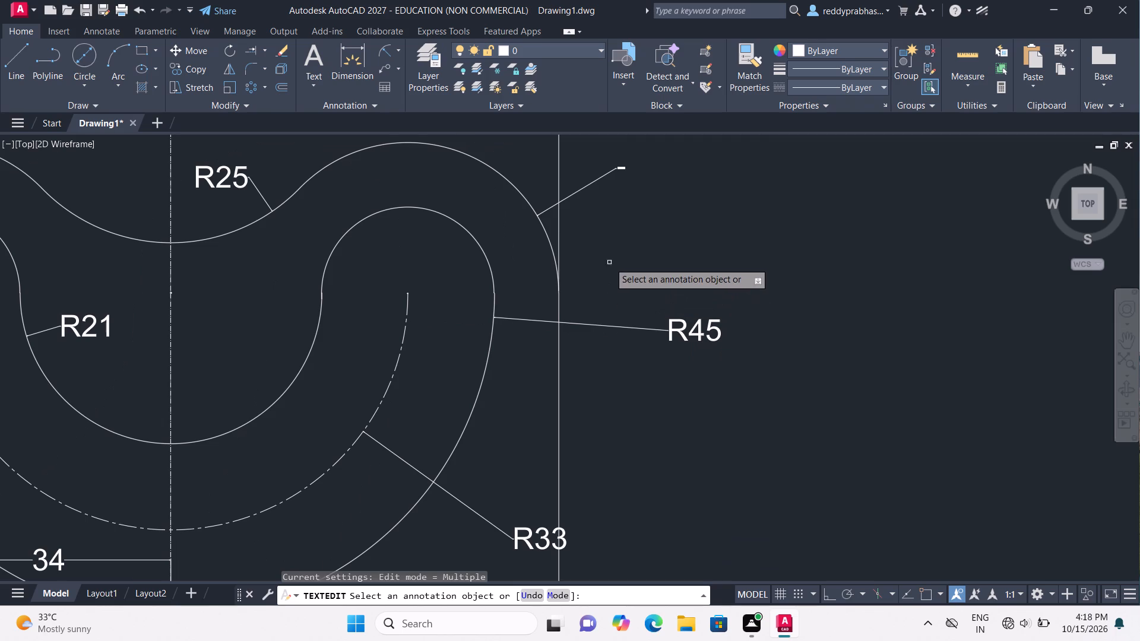
left_click(621, 167)
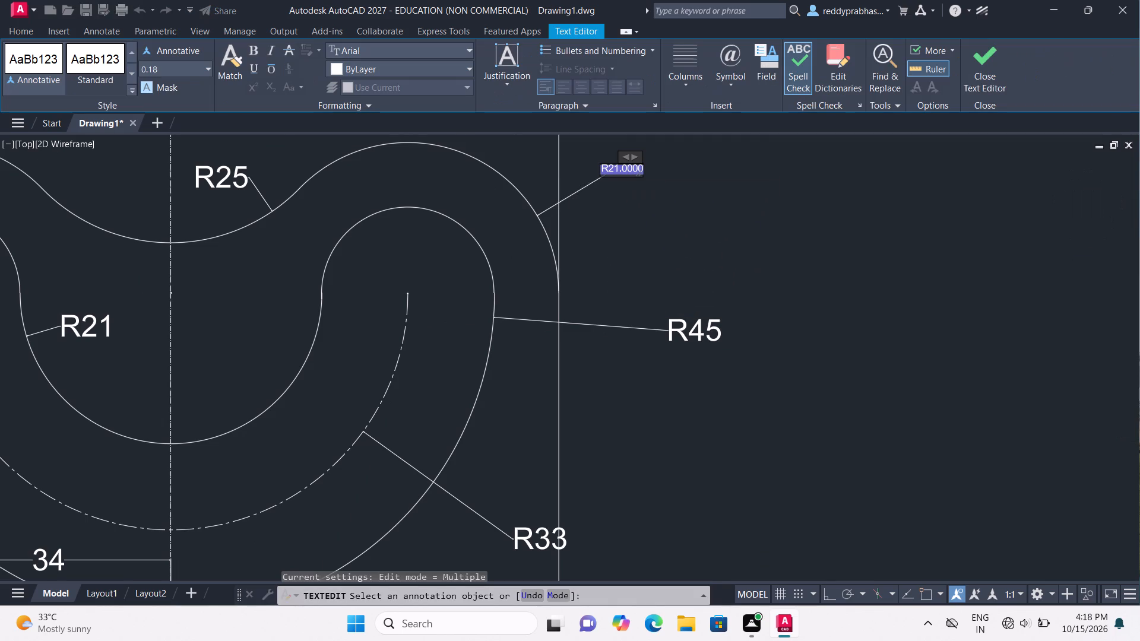
key("Right")
key("BackSpace")
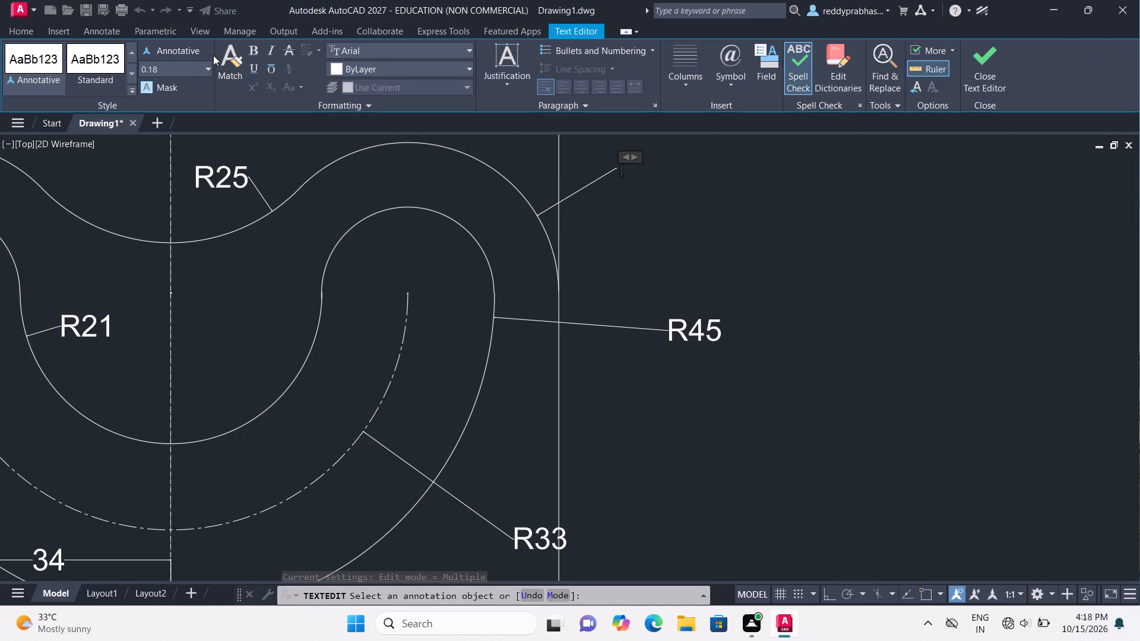
double_click(206, 62)
left_click(208, 66)
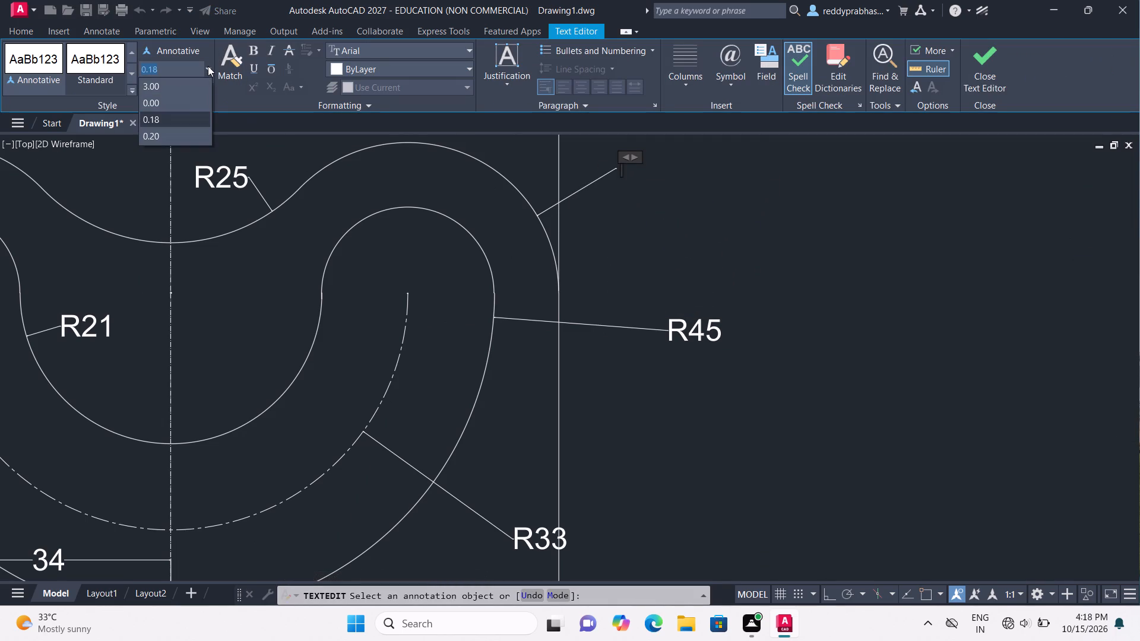
left_click(197, 85)
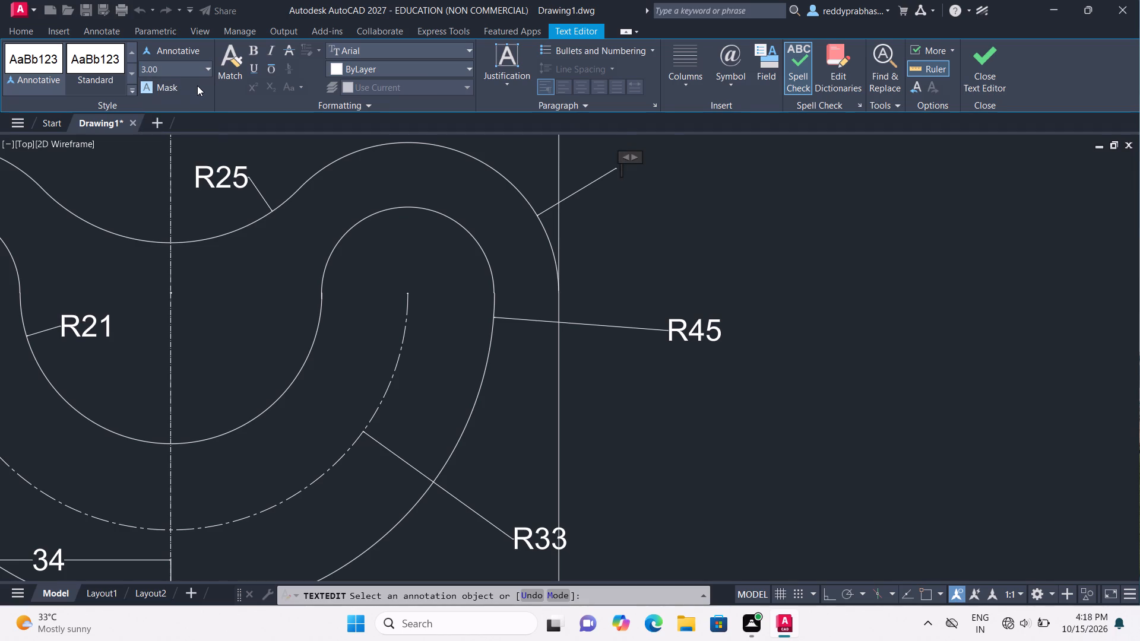
key("shift+r")
type("21")
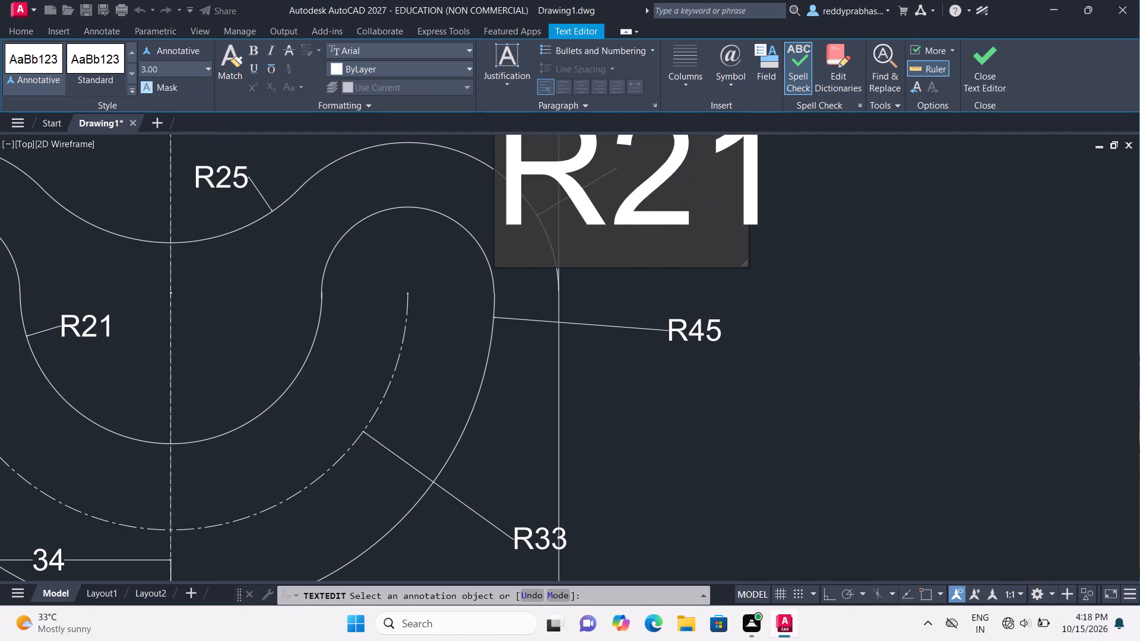
left_click(975, 74)
Examine the whole plate drawing to check that its holes, slot, contours and corners are fully dimensioned.
scroll(660, 329, "down", 1)
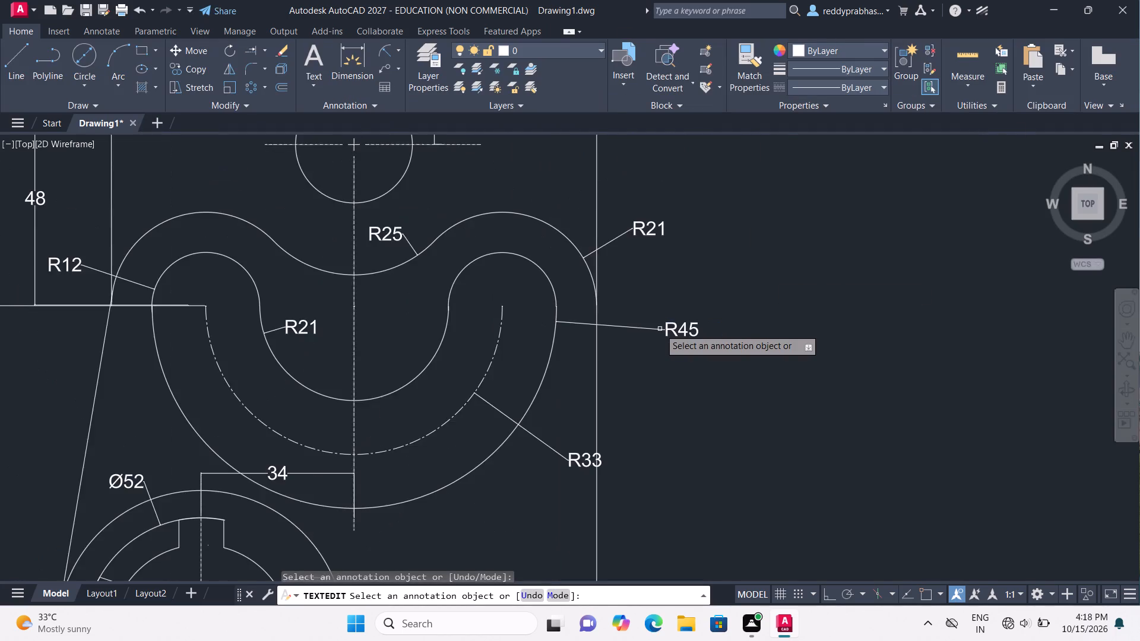
scroll(660, 329, "down", 1)
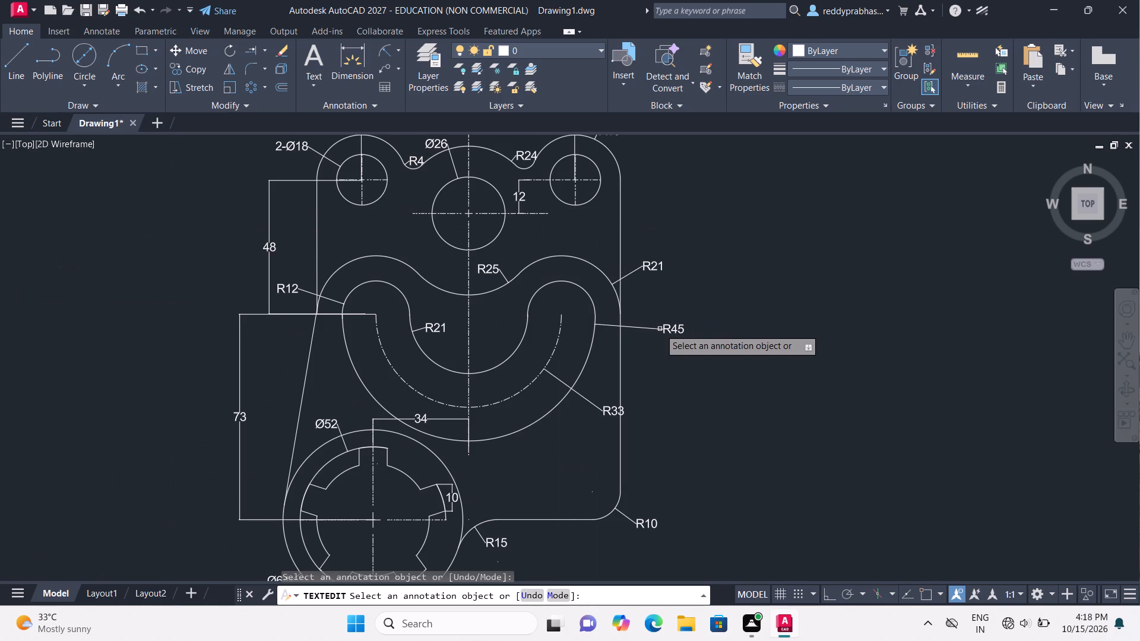
scroll(699, 258, "down", 1)
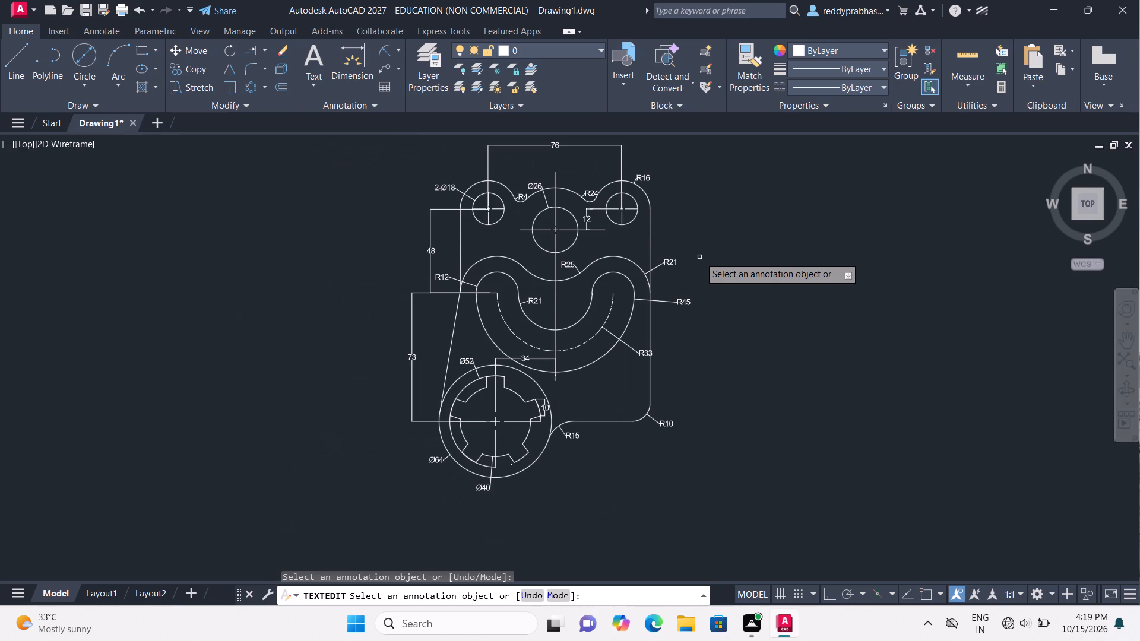
scroll(686, 337, "down", 1)
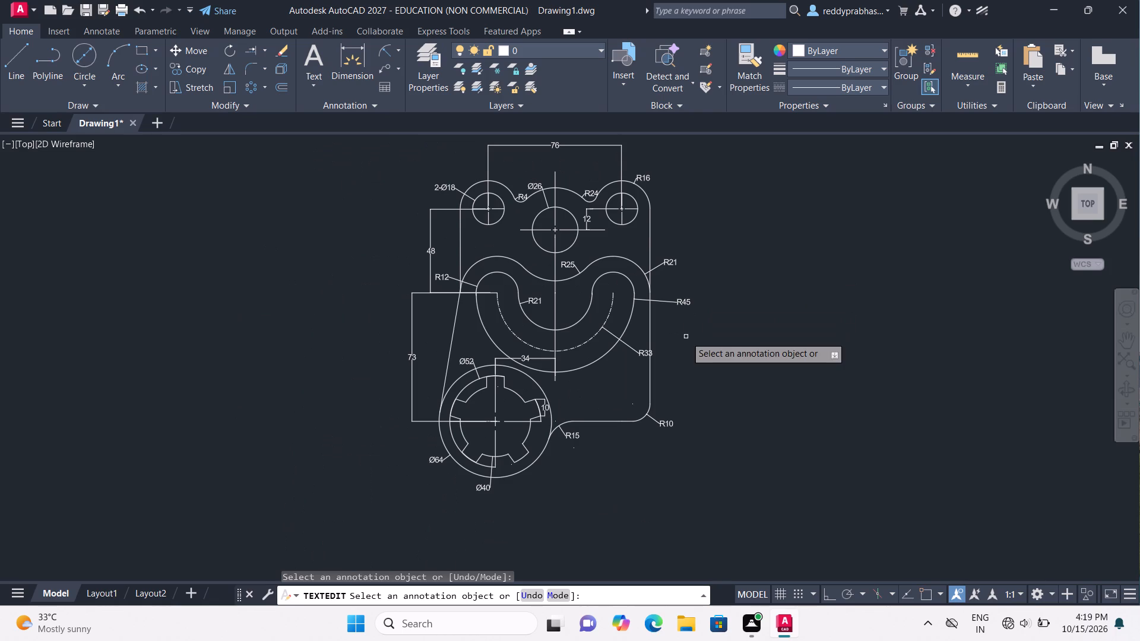
scroll(686, 337, "up", 1)
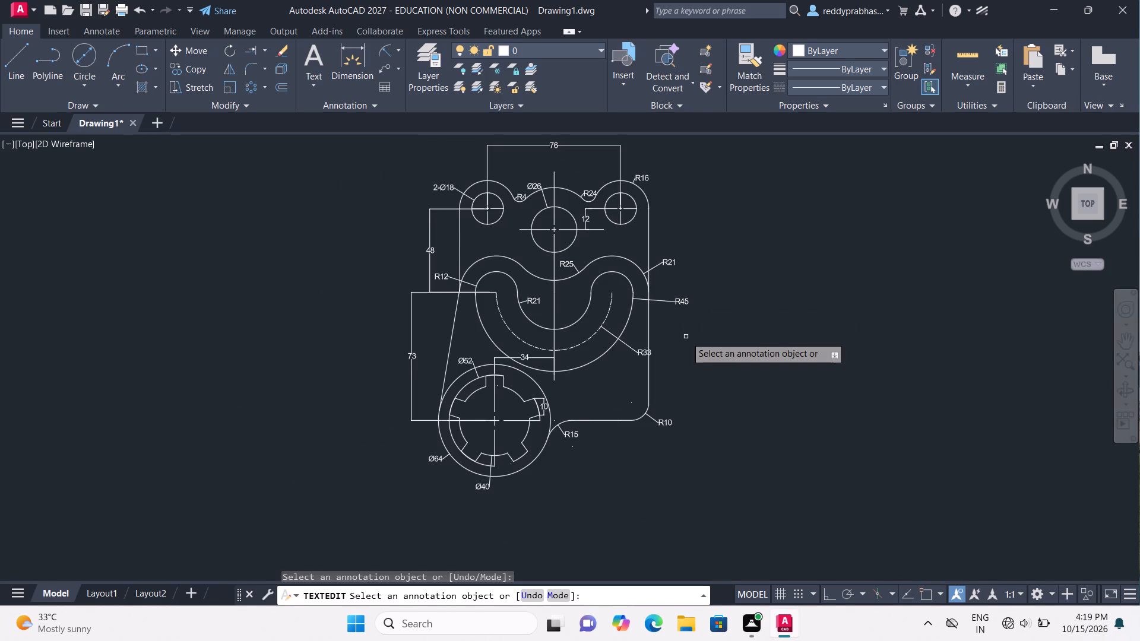
scroll(686, 337, "up", 1)
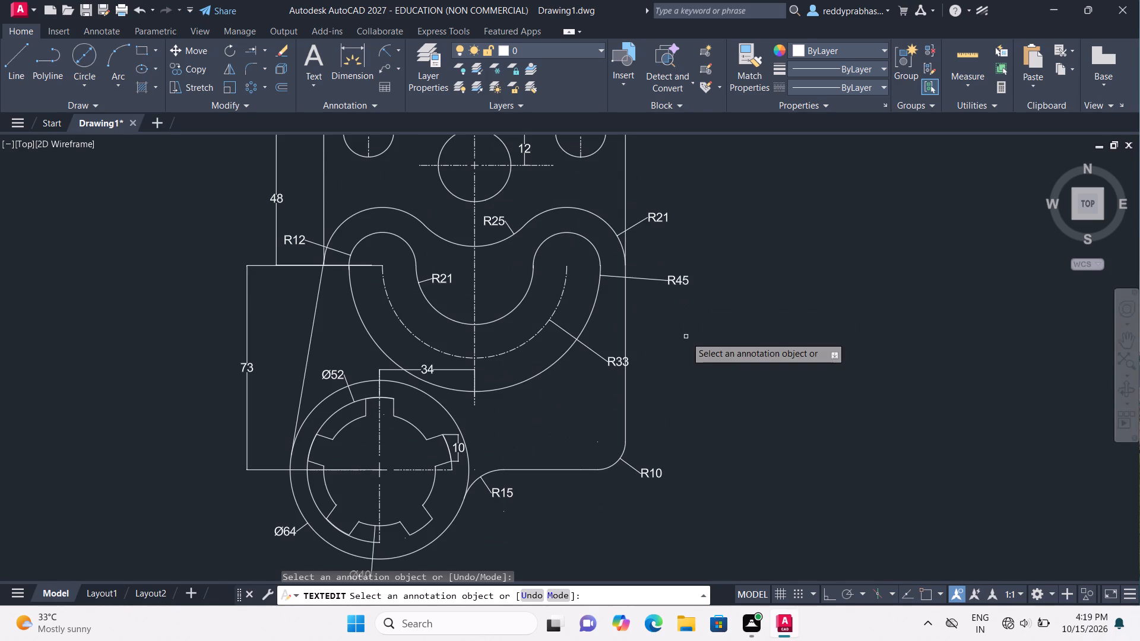
scroll(686, 337, "down", 1)
scroll(686, 337, "up", 1)
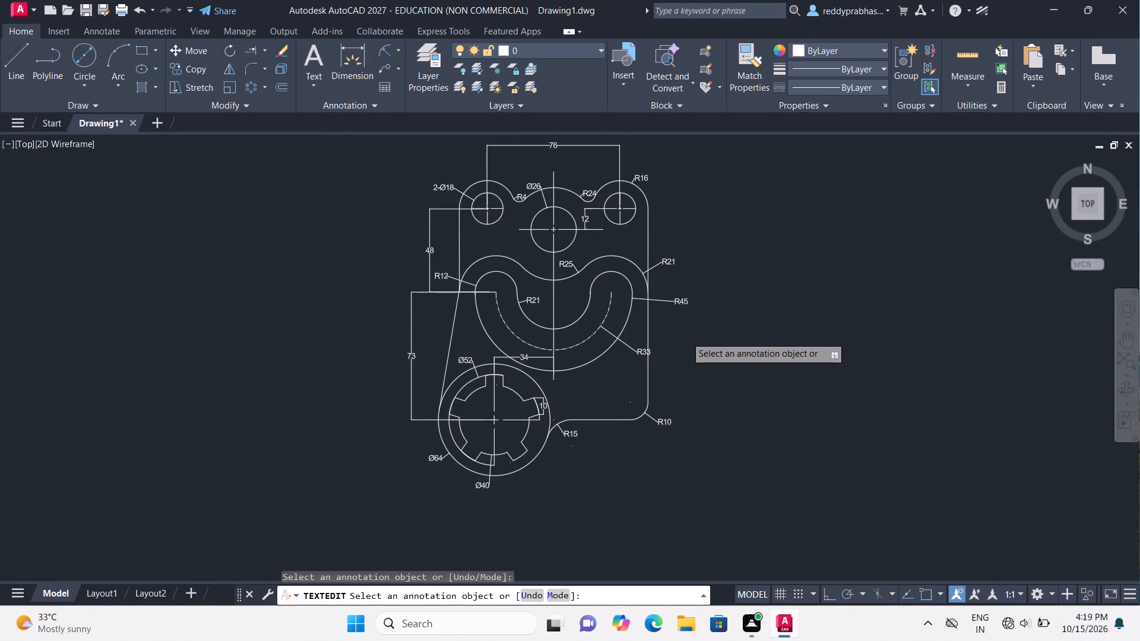
left_click(1125, 339)
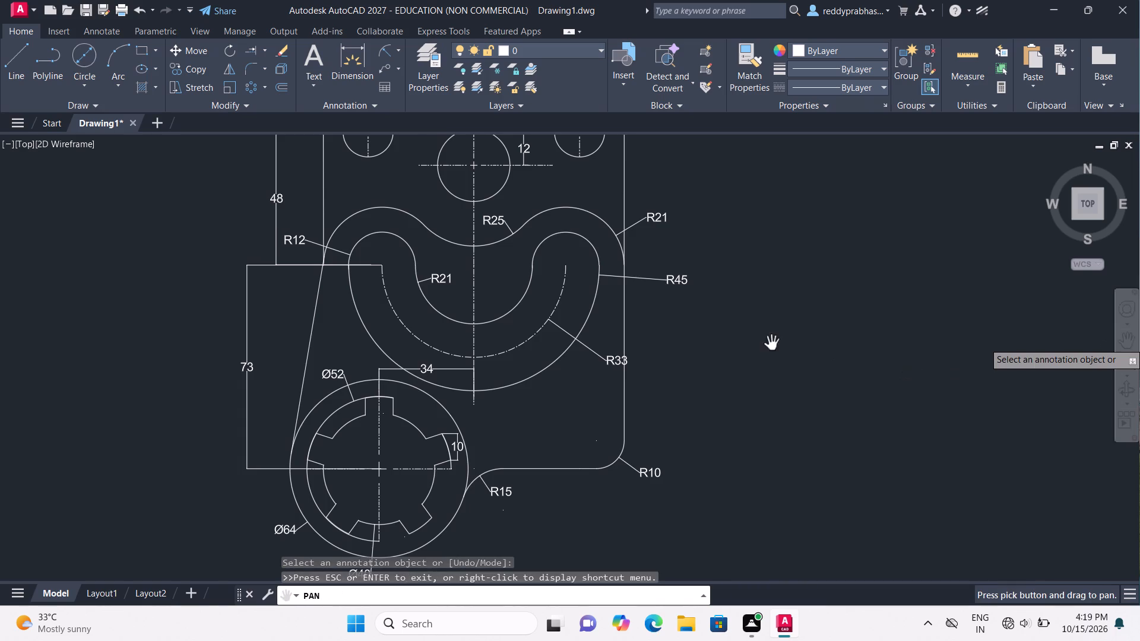
left_click_drag(771, 344, 837, 557)
left_click_drag(667, 412, 635, 452)
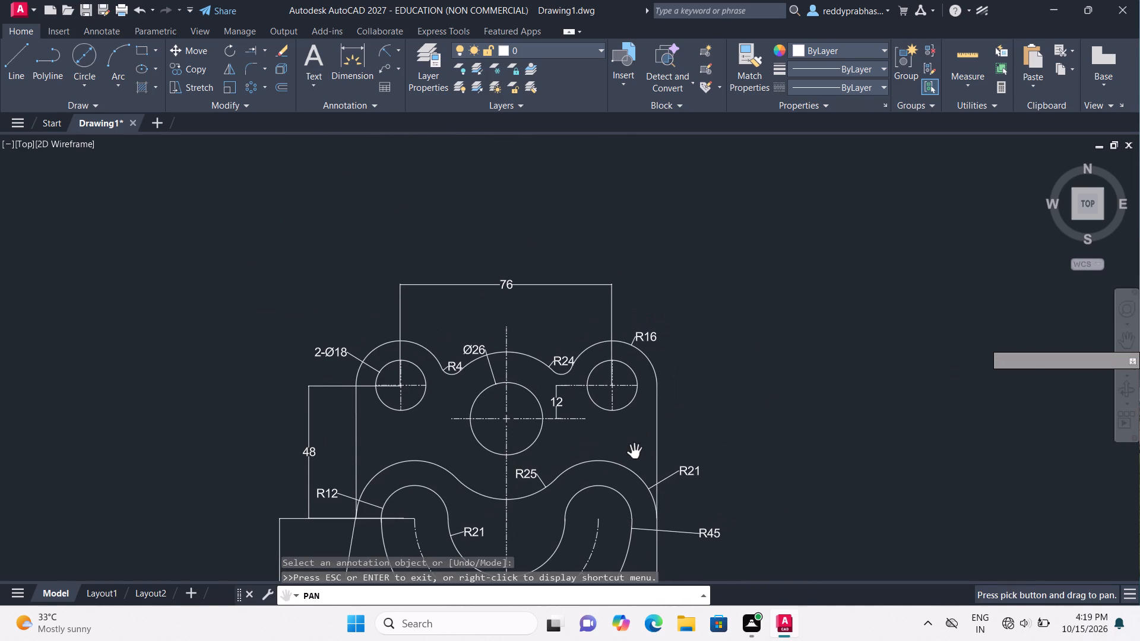
scroll(635, 452, "up", 1)
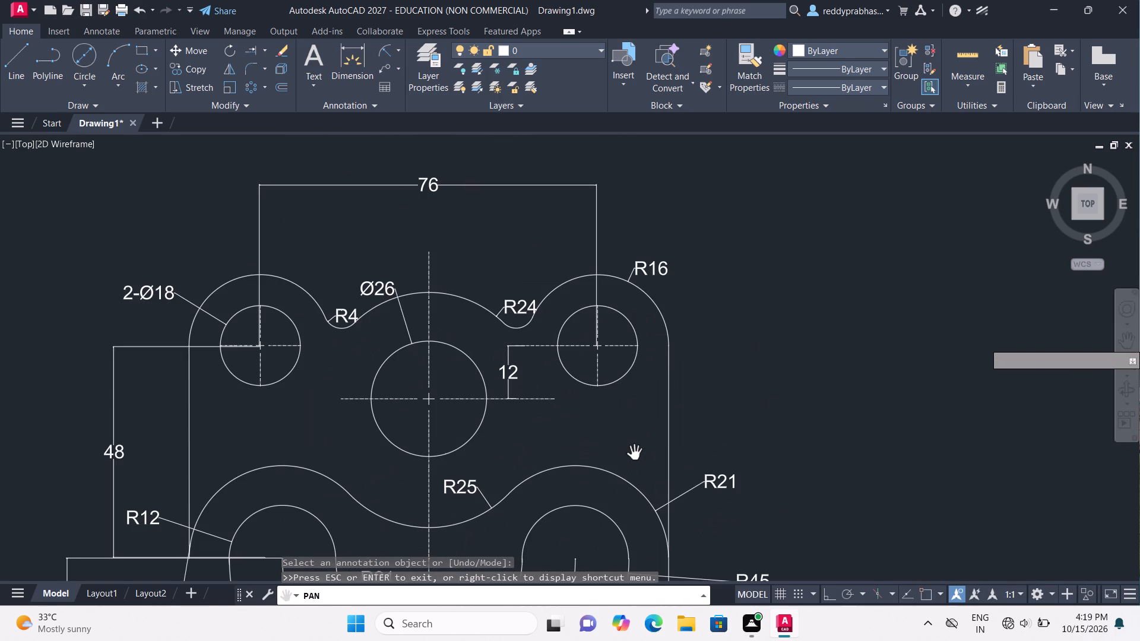
scroll(635, 452, "down", 2)
scroll(635, 452, "up", 2)
left_click_drag(707, 439, 708, 434)
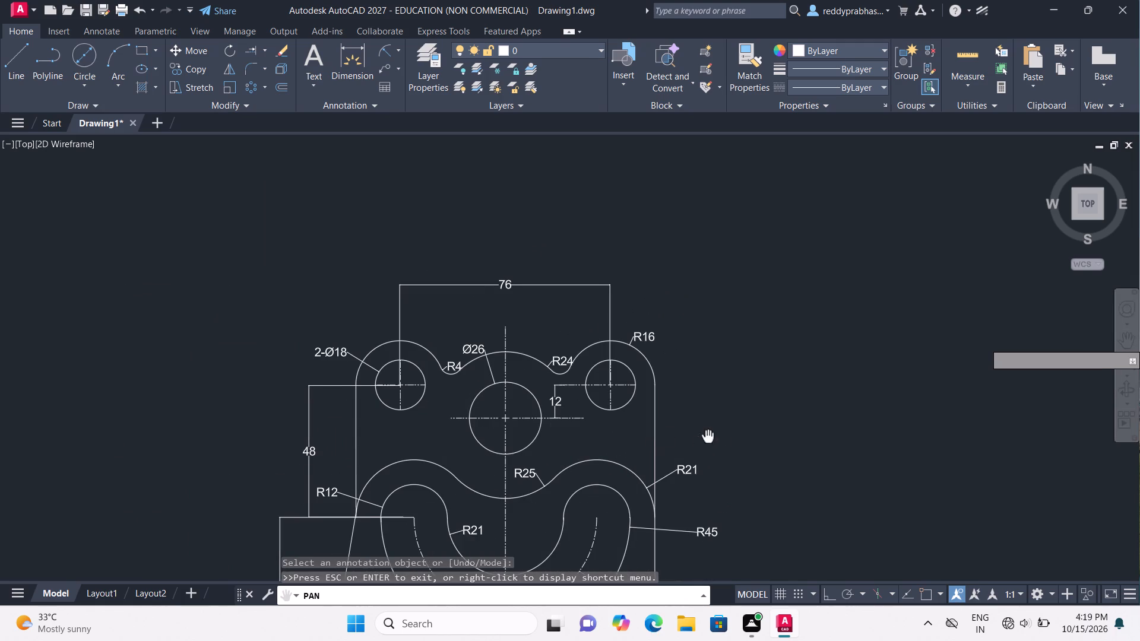
left_click_drag(708, 434, 711, 382)
left_click(711, 353)
left_click_drag(774, 471, 769, 422)
left_click_drag(771, 456, 765, 411)
key("Escape")
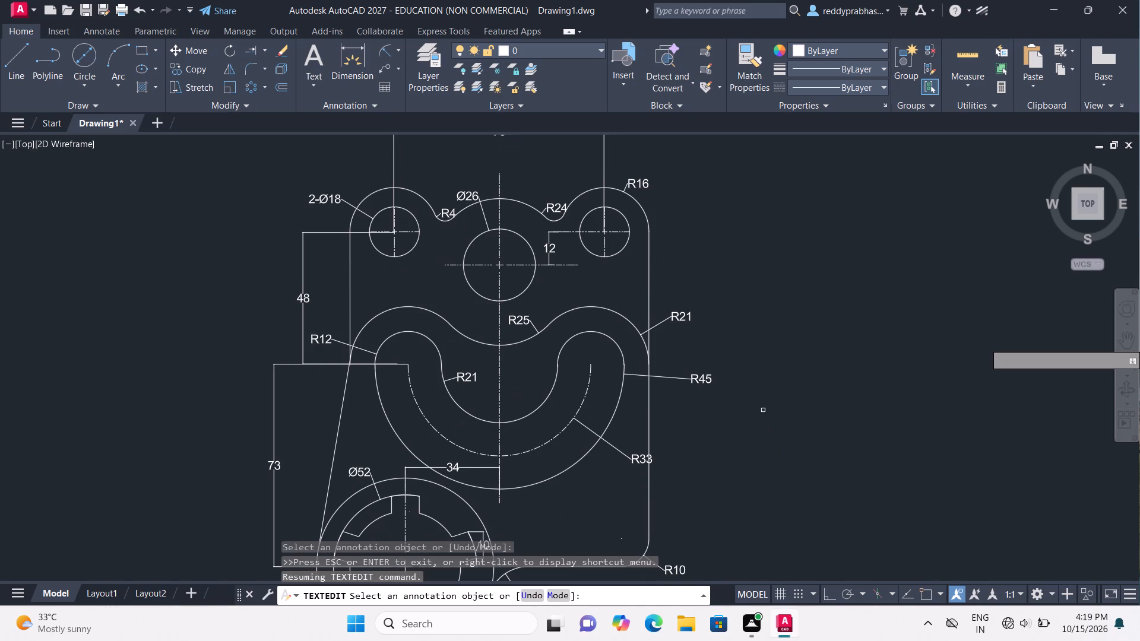
Save the drawing in the Documents folder under the name Complex Mounting Plate.dwg.
key("ctrl+shift+s")
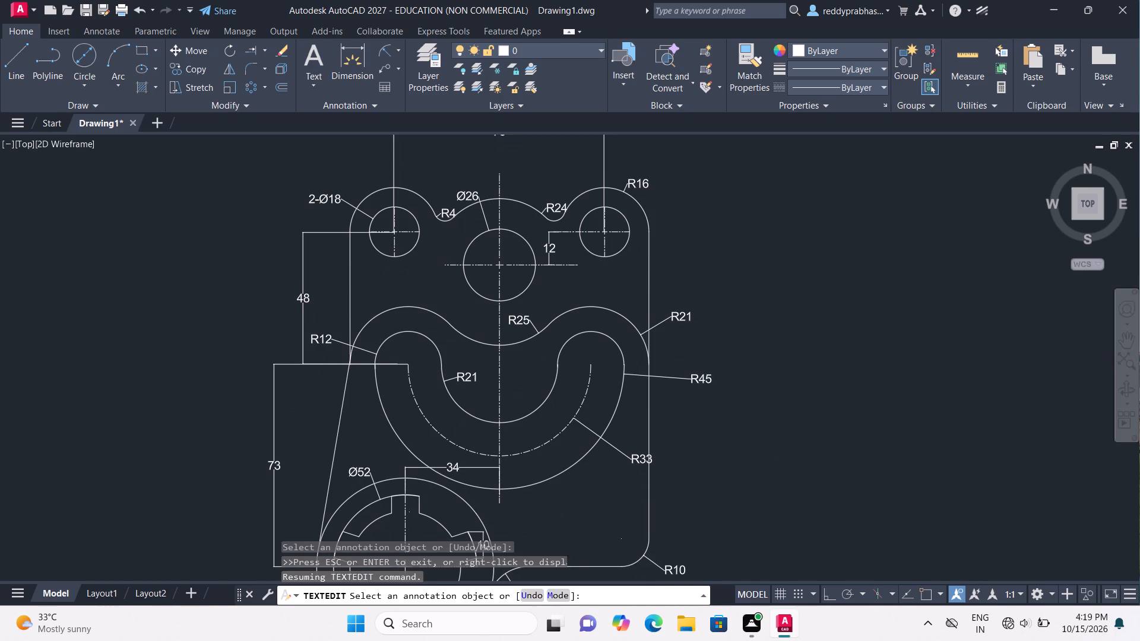
key("BackSpace")
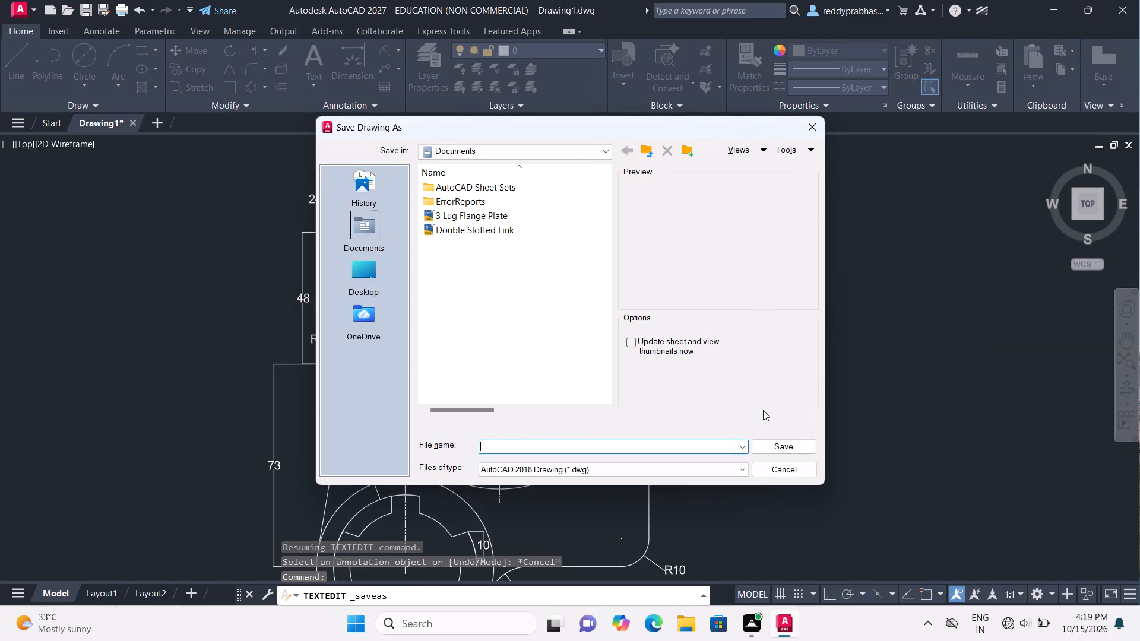
key("shift+c")
type("omplex")
key("space")
key("shift+m")
type("ounting")
key("space")
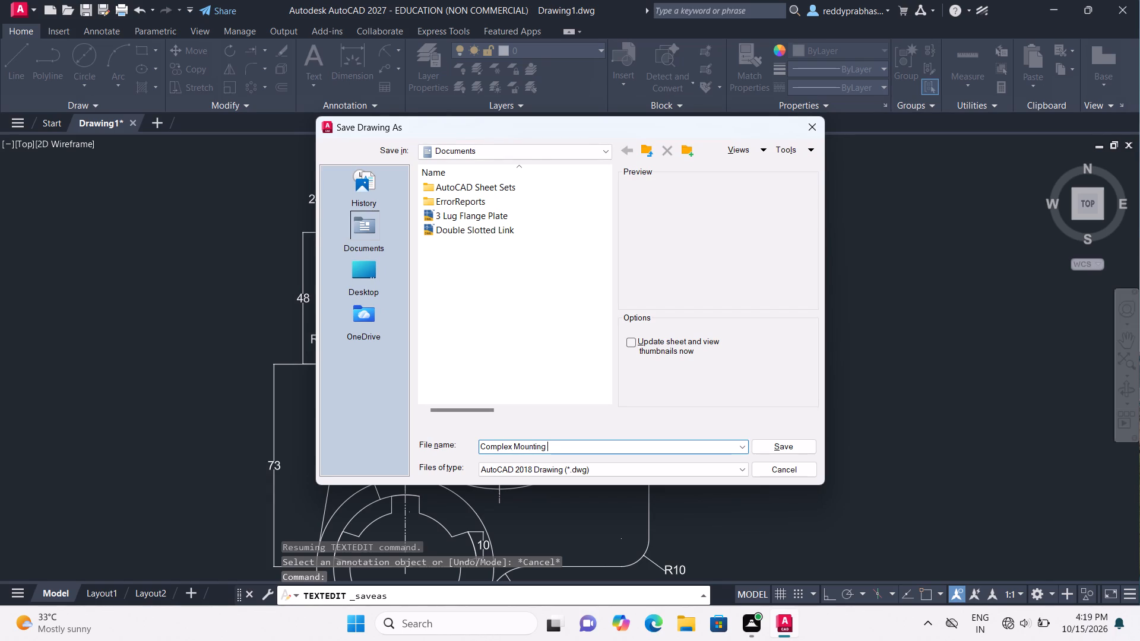
type("Plate")
key("period")
type("dwg")
key("Return")
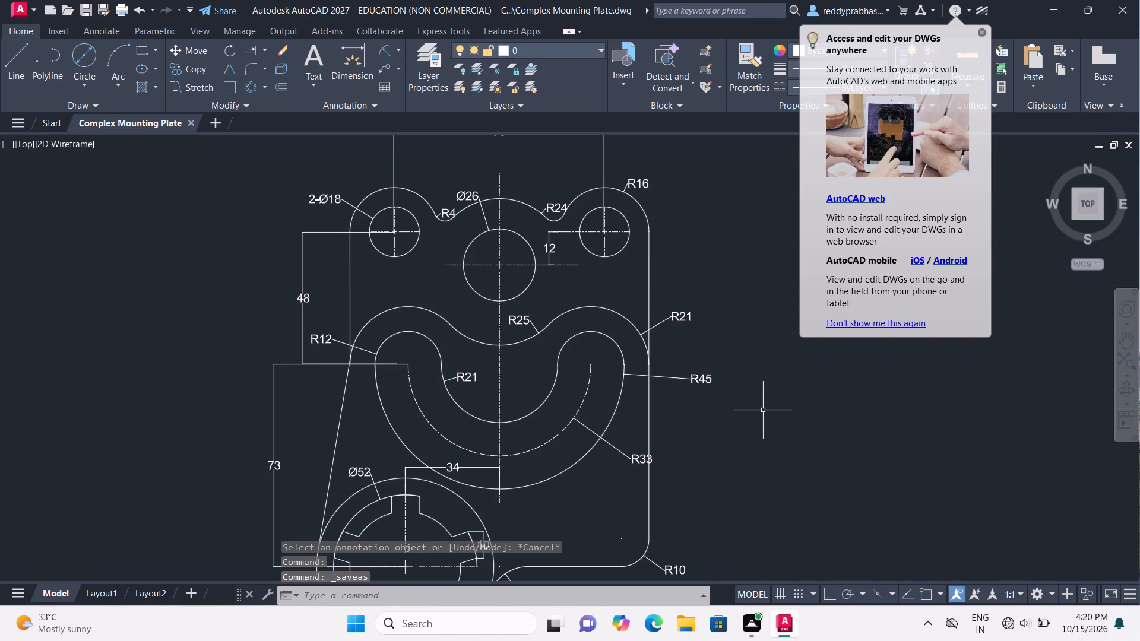
left_click(978, 33)
Start a plot of the model and assign the Grayscale.ctb plot style table to all layouts.
scroll(376, 363, "down", 1)
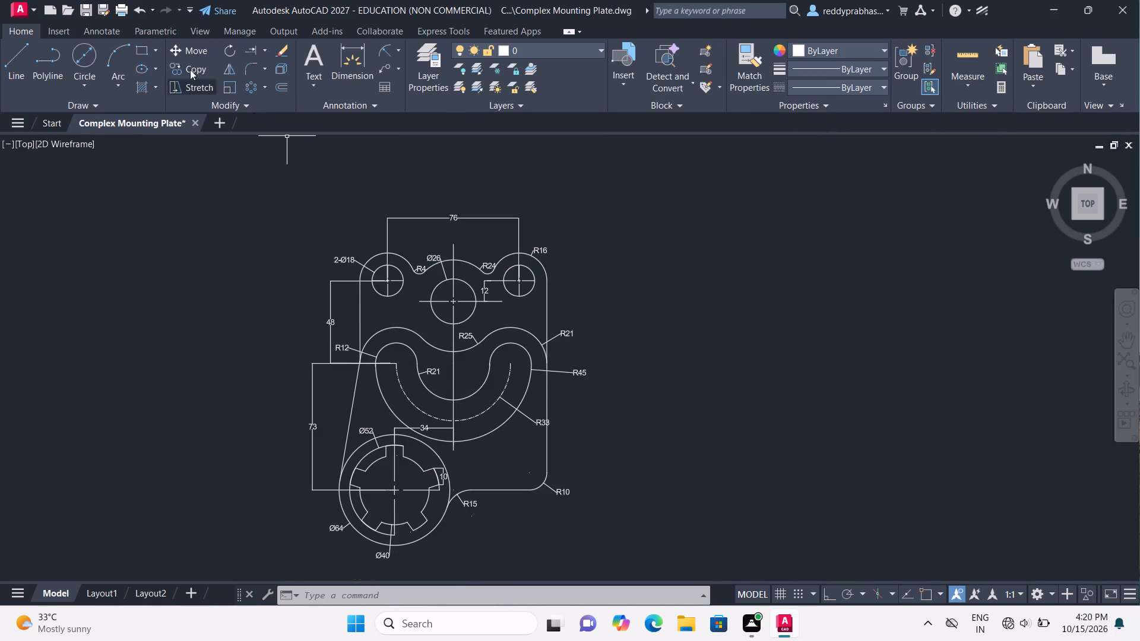
left_click(113, 8)
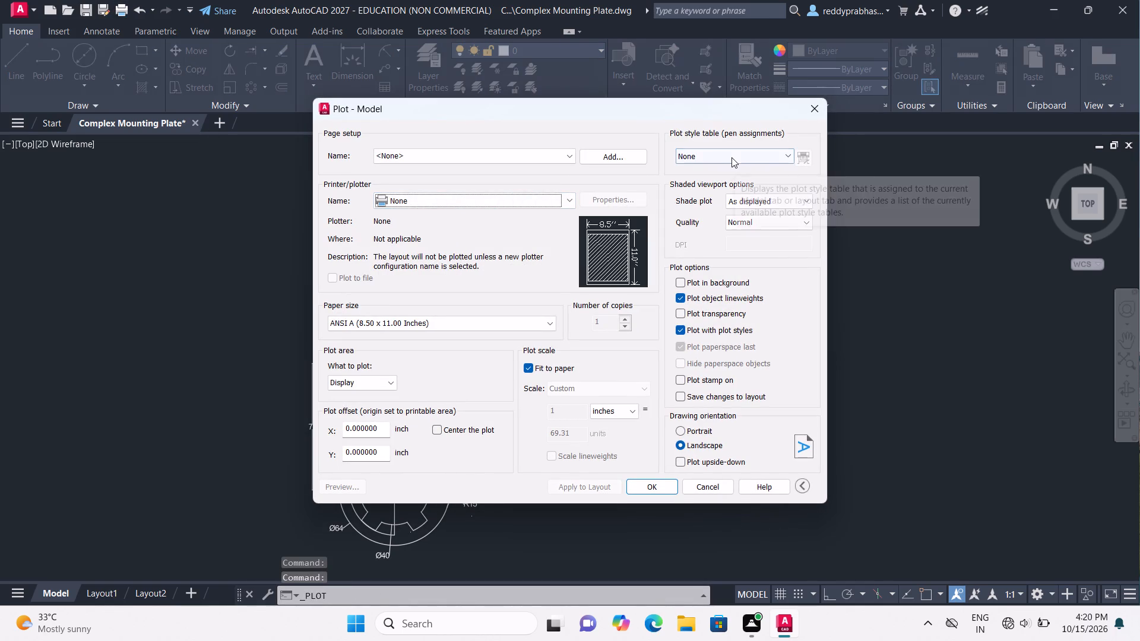
double_click(731, 157)
double_click(740, 156)
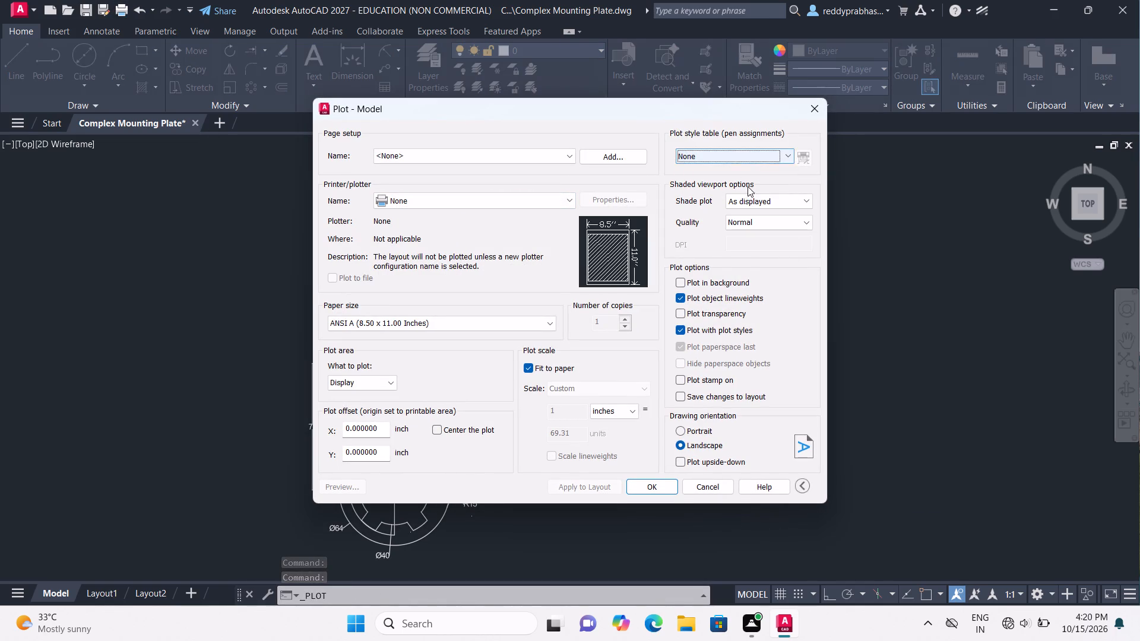
left_click(748, 158)
left_click(752, 220)
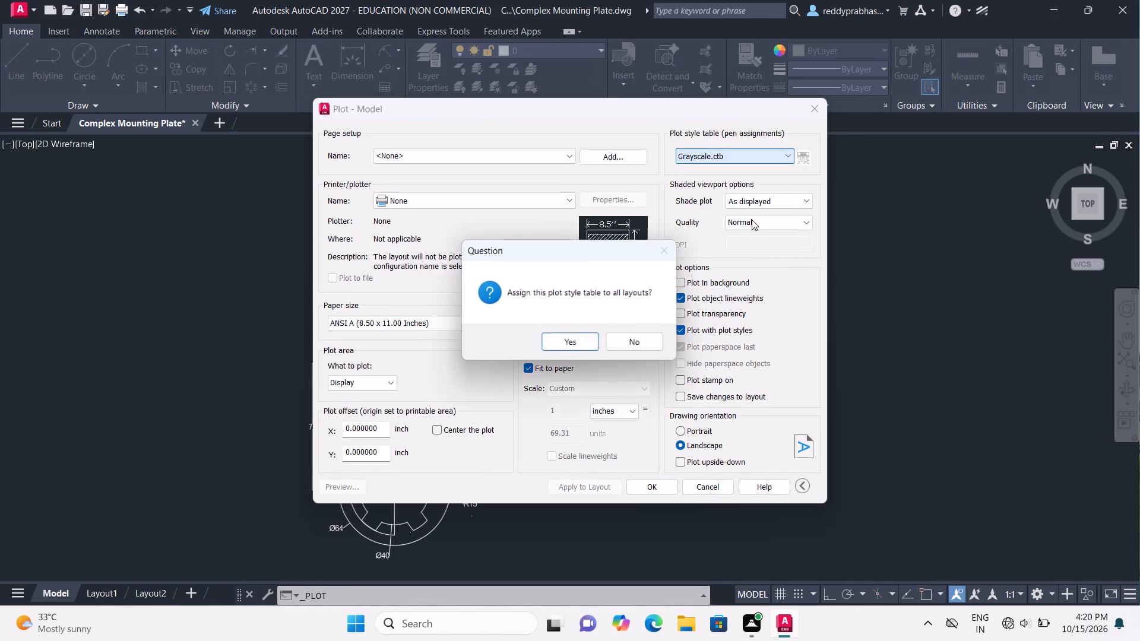
left_click(568, 347)
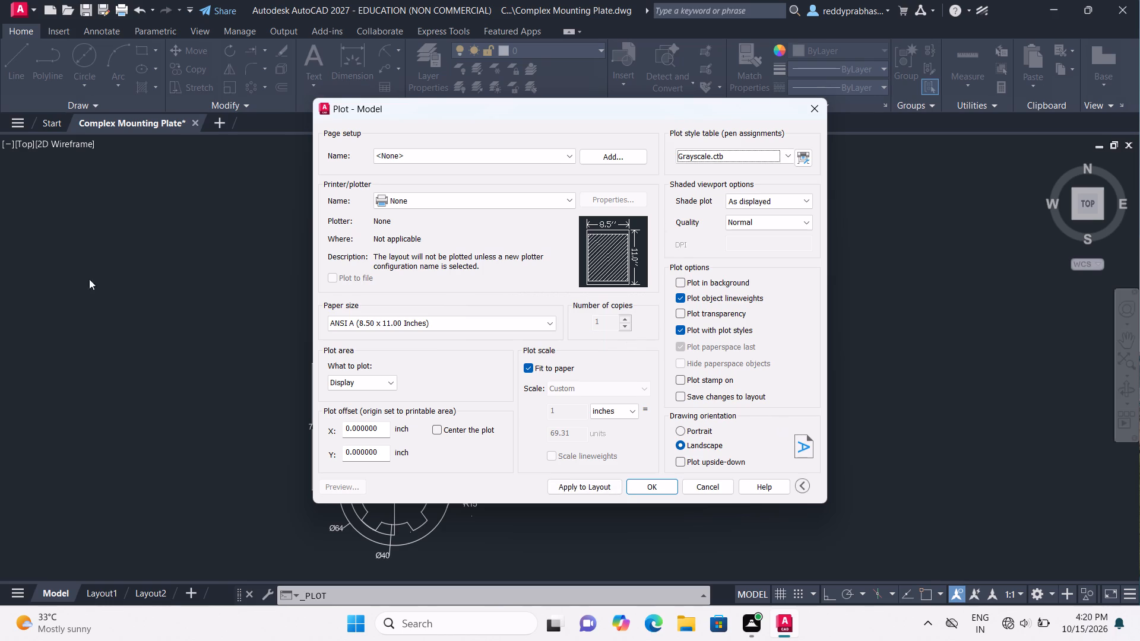
Set the plotter to AutoCAD PDF (High Quality Print).pc3, centre the plot and use mm as the plot scale unit.
left_click(481, 202)
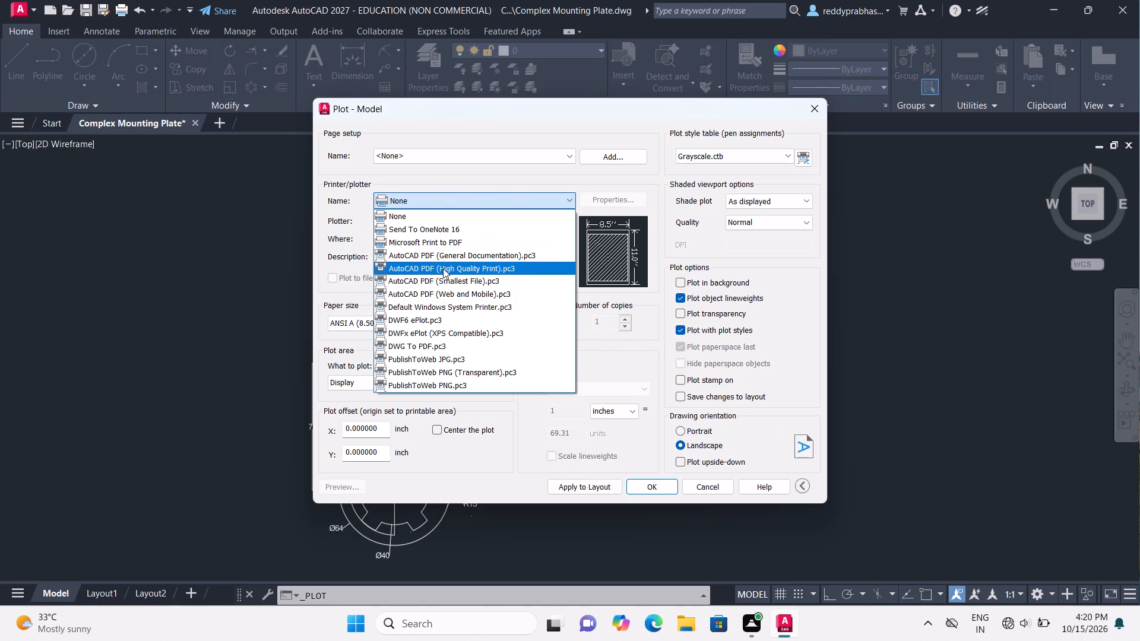
double_click(443, 268)
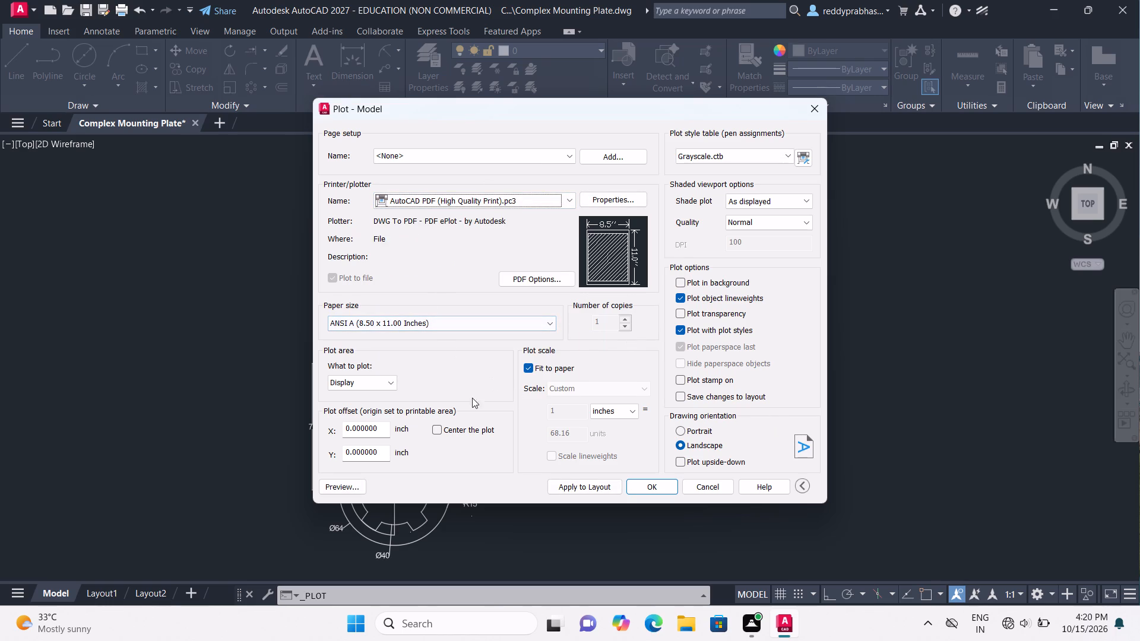
left_click(434, 431)
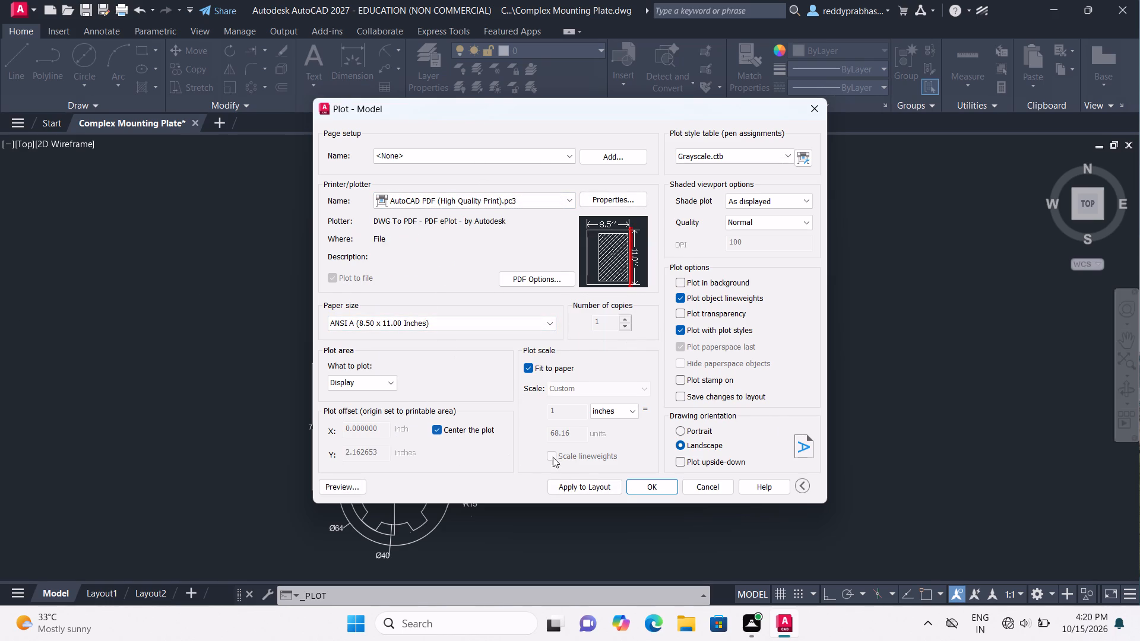
double_click(607, 411)
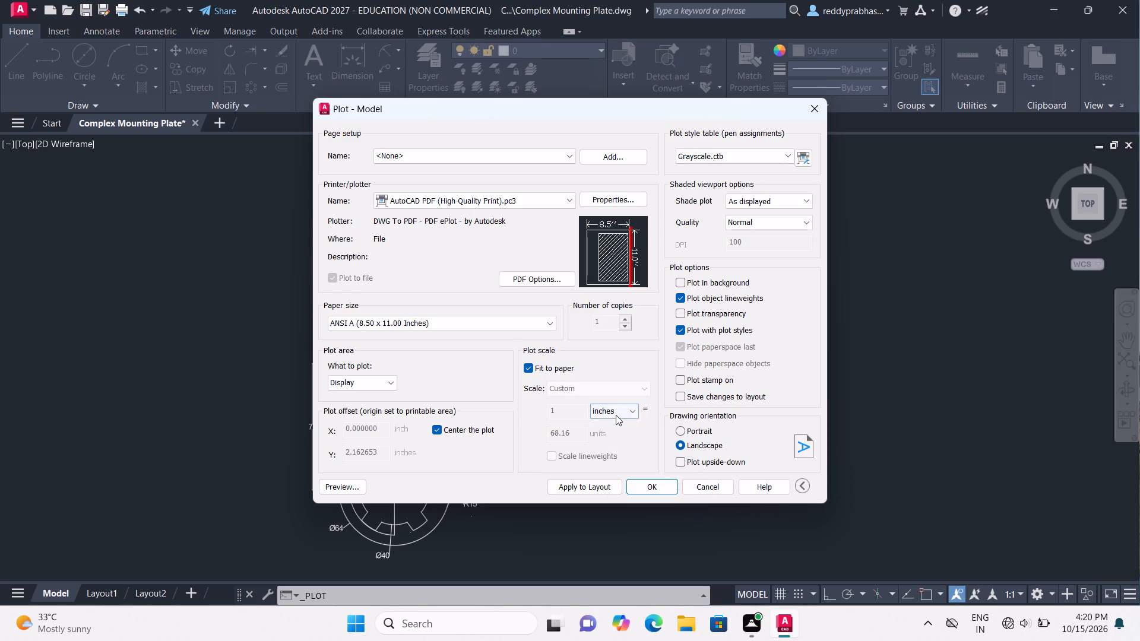
left_click(616, 415)
left_click(615, 438)
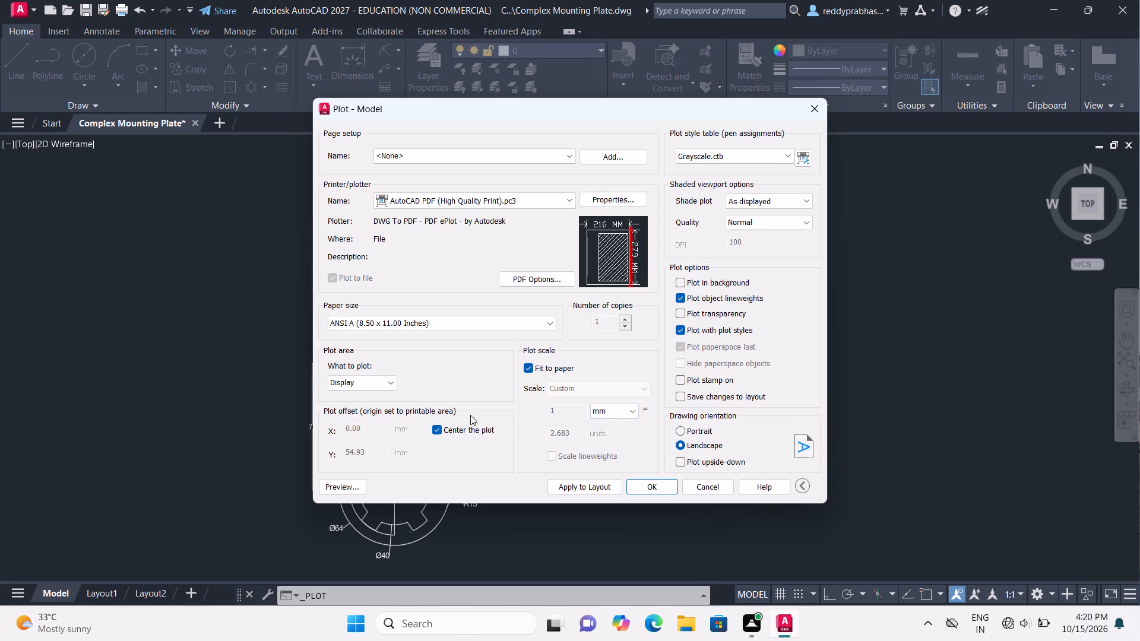
Define the plot area as a window enclosing the whole plate with all its dimensions.
left_click(379, 385)
left_click(381, 426)
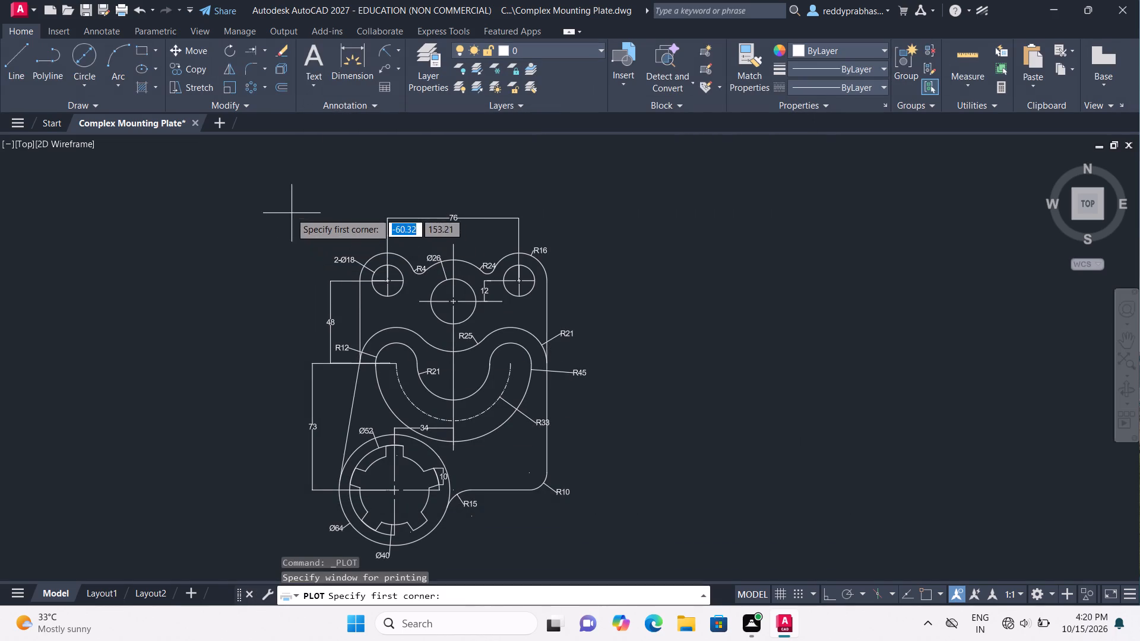
left_click(270, 195)
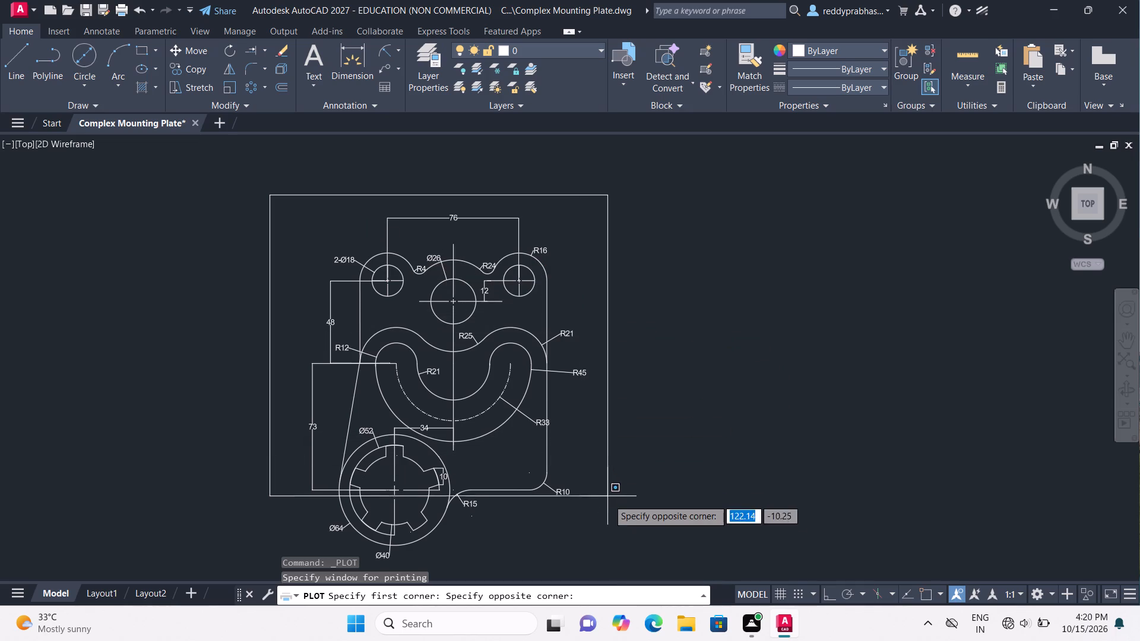
left_click(607, 564)
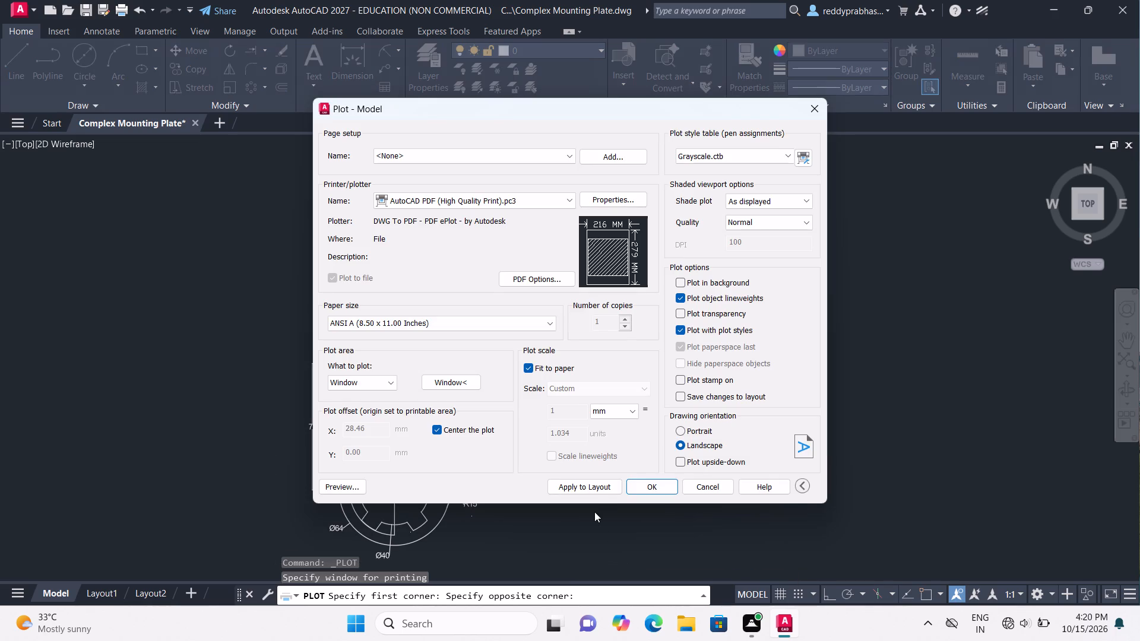
Apply the plot settings to the layout and plot to Complex Mounting Plate-Model.pdf in the Documents folder.
left_click(587, 490)
left_click(639, 490)
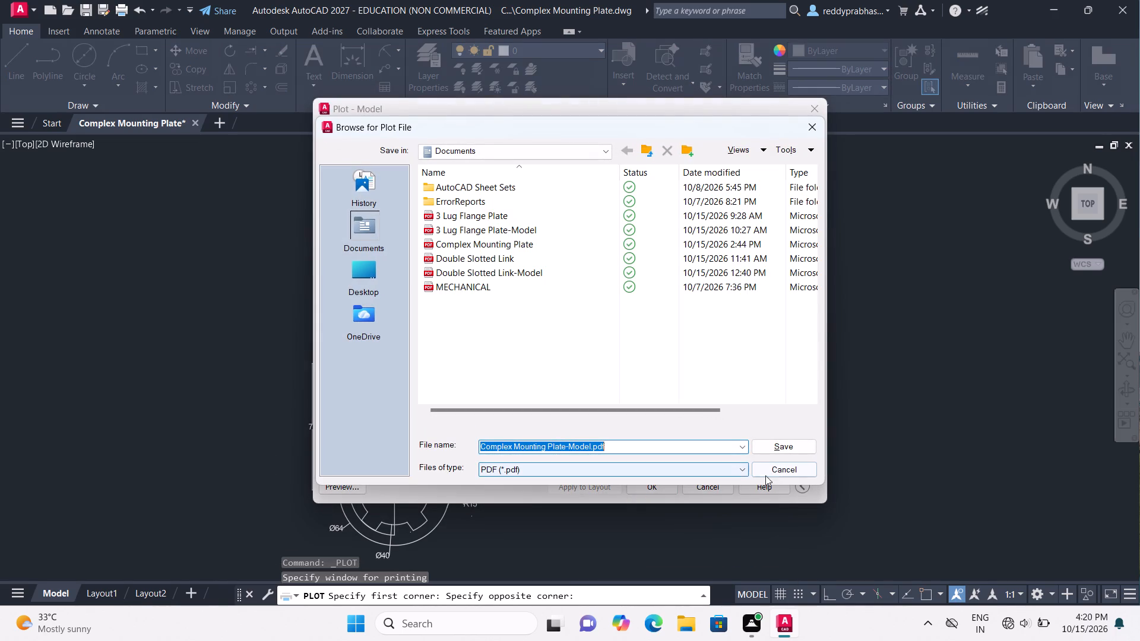
left_click(787, 445)
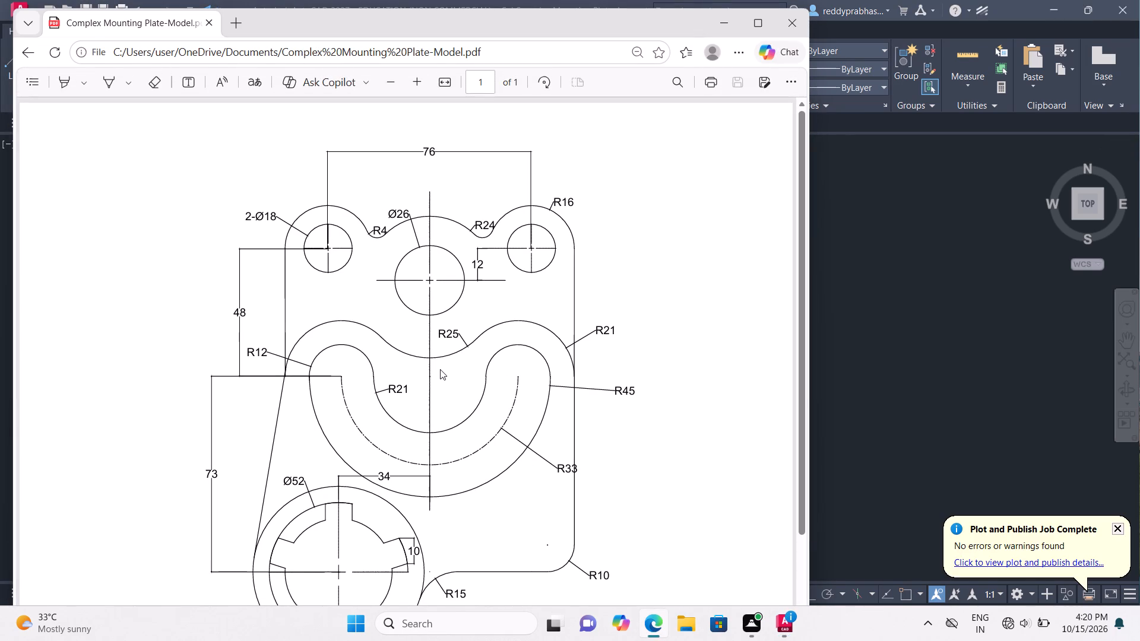
Examine the plotted PDF from top to bottom for the complete plate and its dimensions, and close it.
scroll(440, 369, "down", 2)
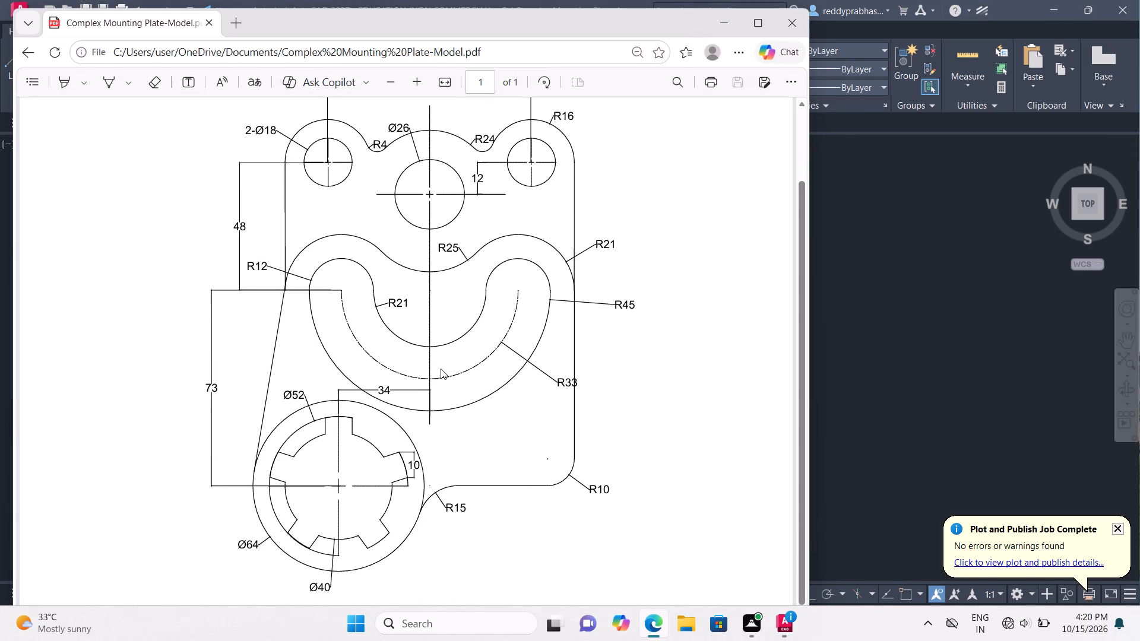
scroll(441, 369, "down", 1)
scroll(441, 369, "up", 2)
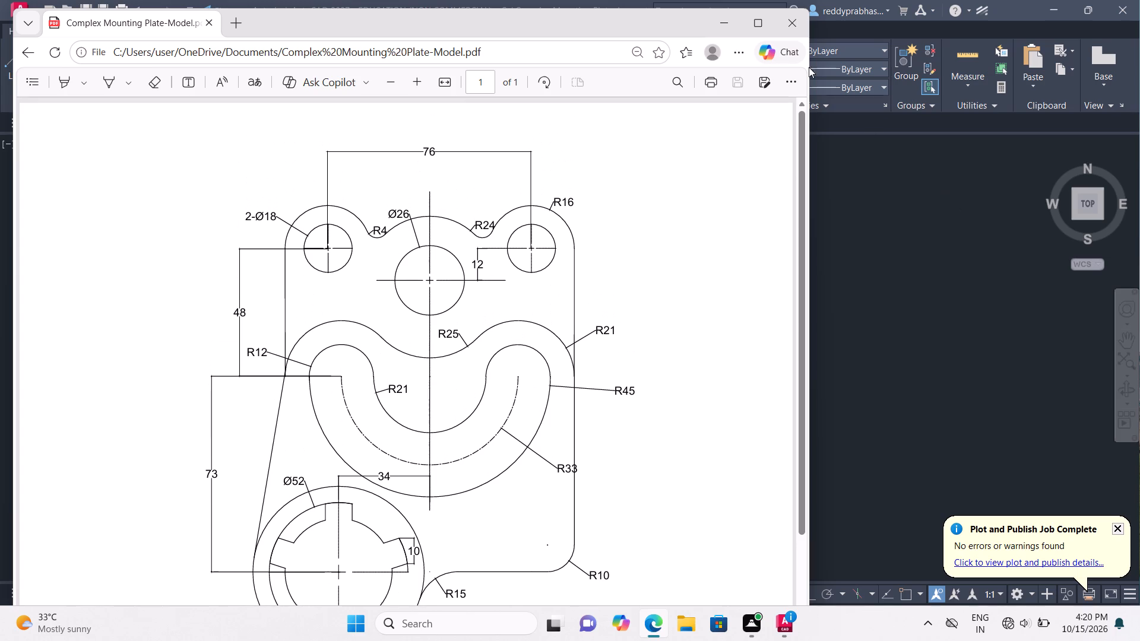
left_click(805, 30)
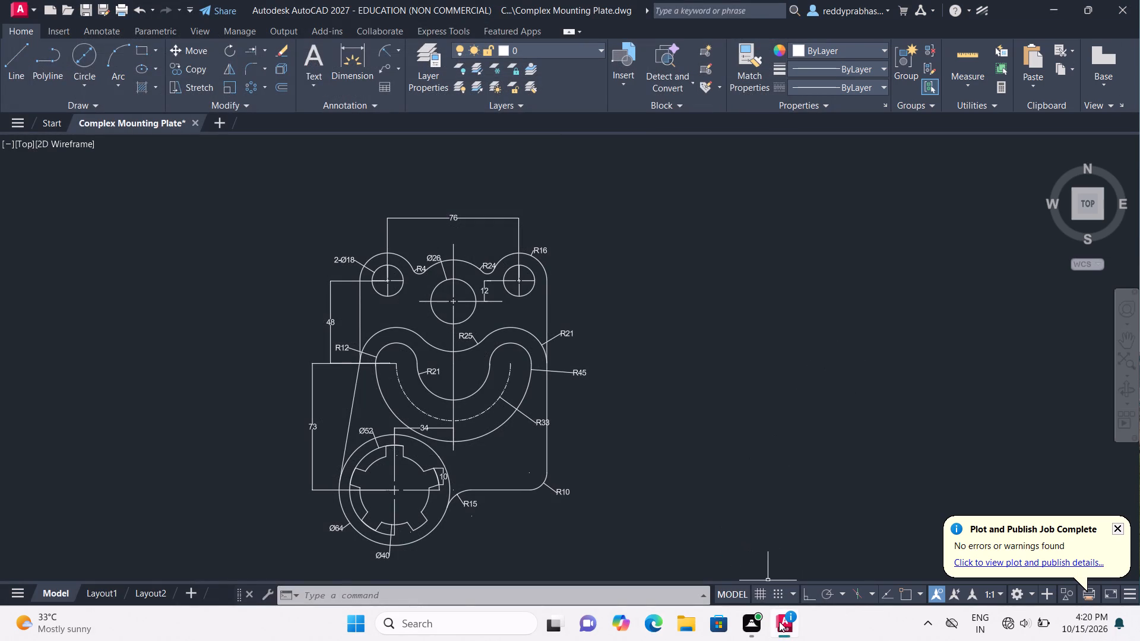